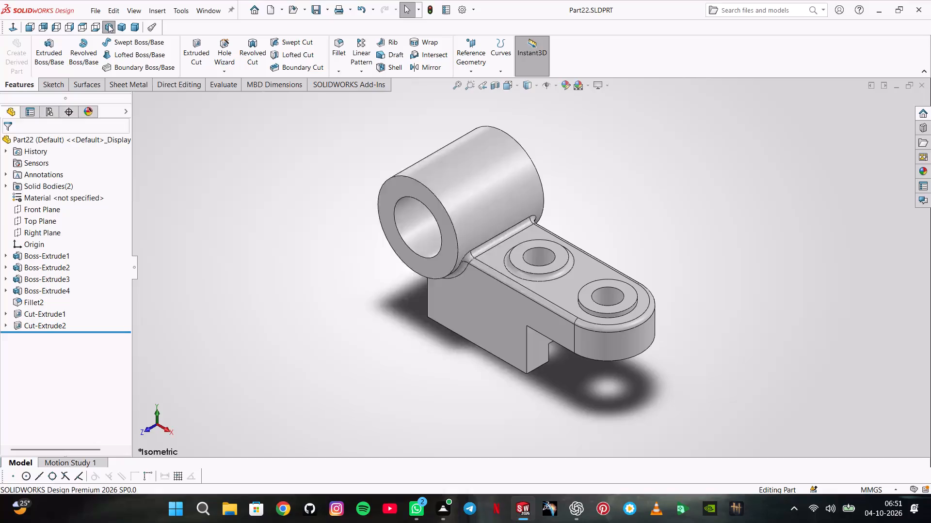
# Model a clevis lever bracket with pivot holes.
# Set the new part's document units to MMGS (millimeter, gram, second).
pyautogui.click(402, 380)
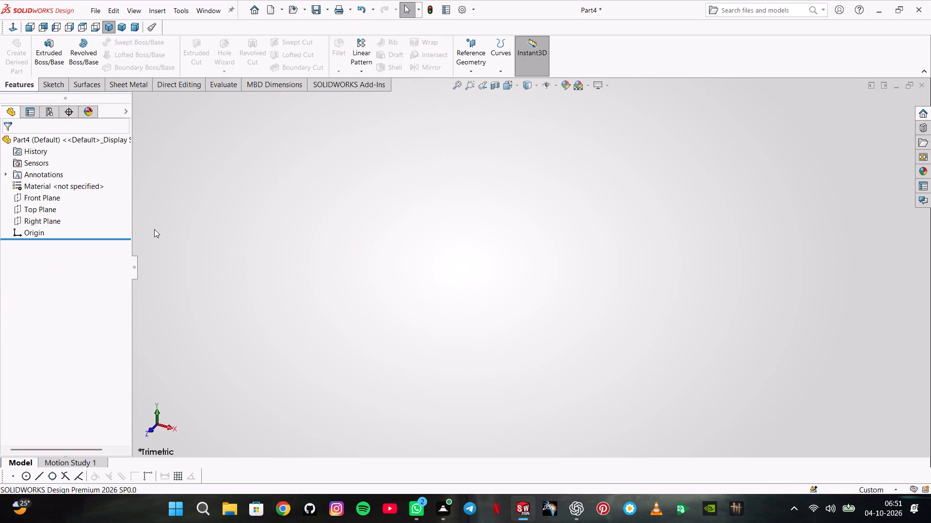
pyautogui.click(884, 487)
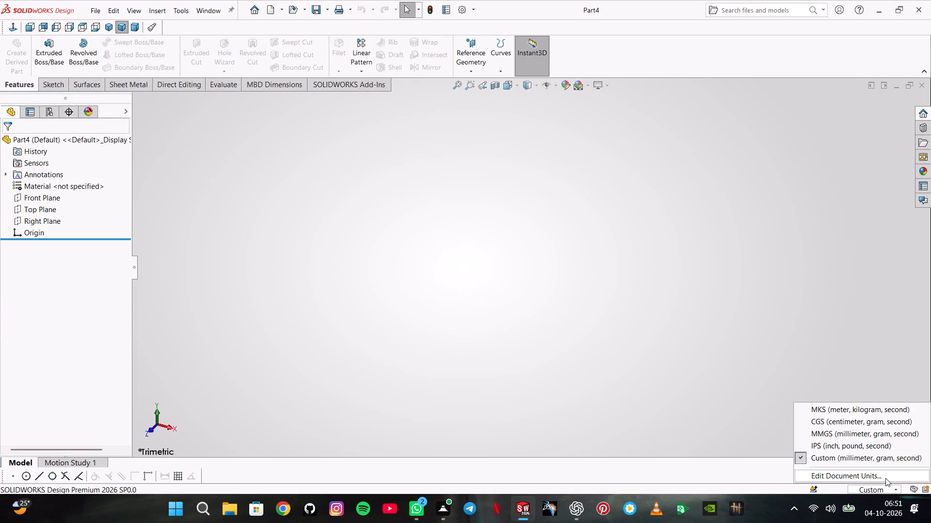
pyautogui.click(875, 438)
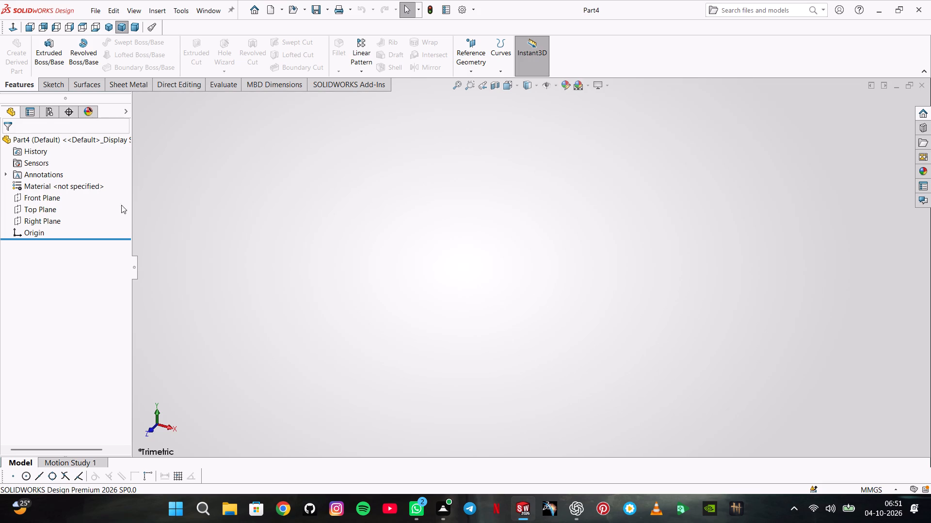
# Start a sketch on the Front Plane and draw a corner rectangle about 19 by 17.5 mm, above and to the right of the origin.
pyautogui.click(53, 195)
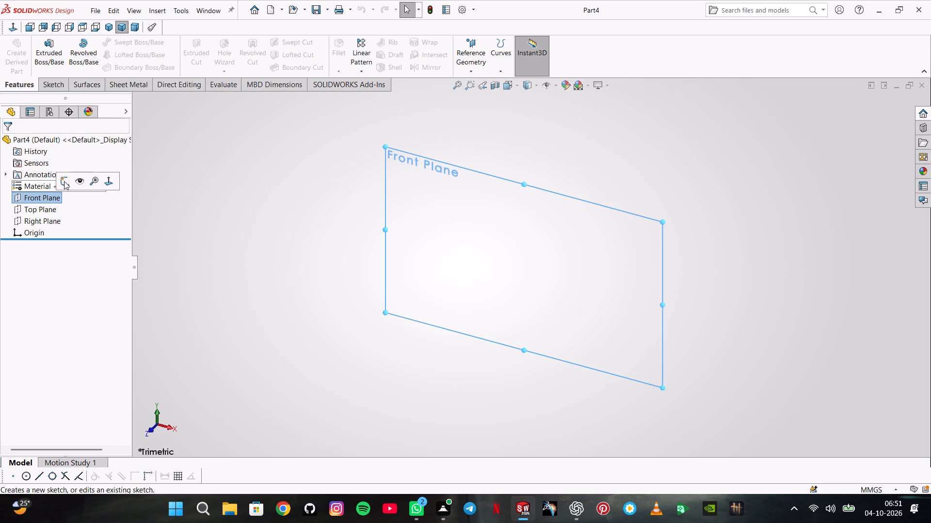
pyautogui.click(64, 181)
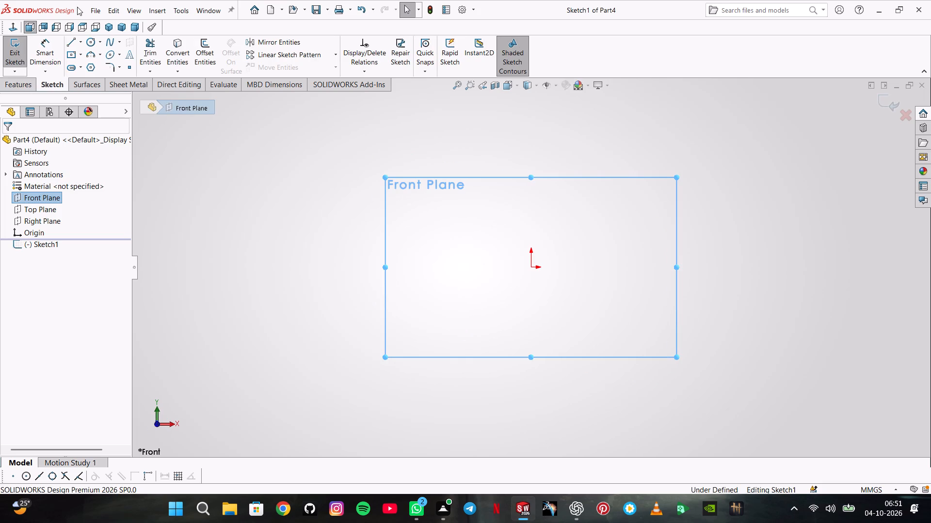
pyautogui.click(77, 52)
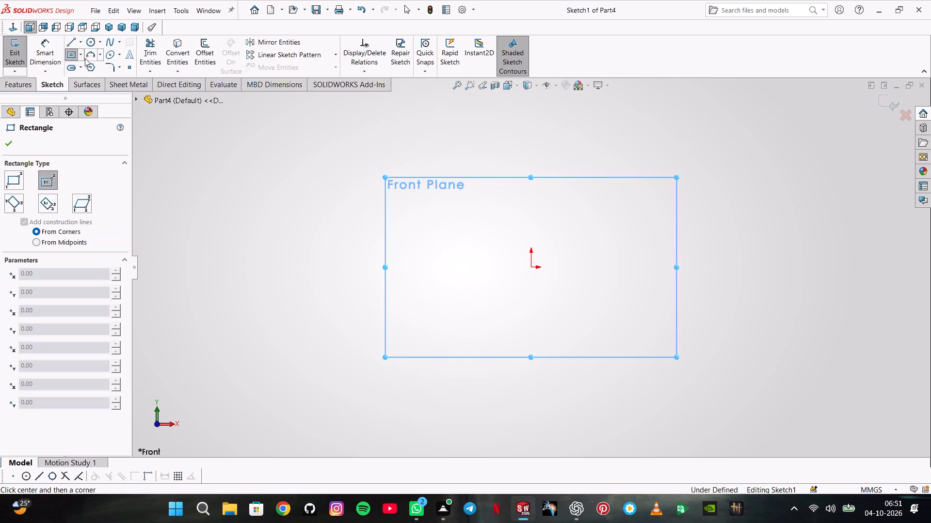
pyautogui.click(84, 55)
pyautogui.click(84, 68)
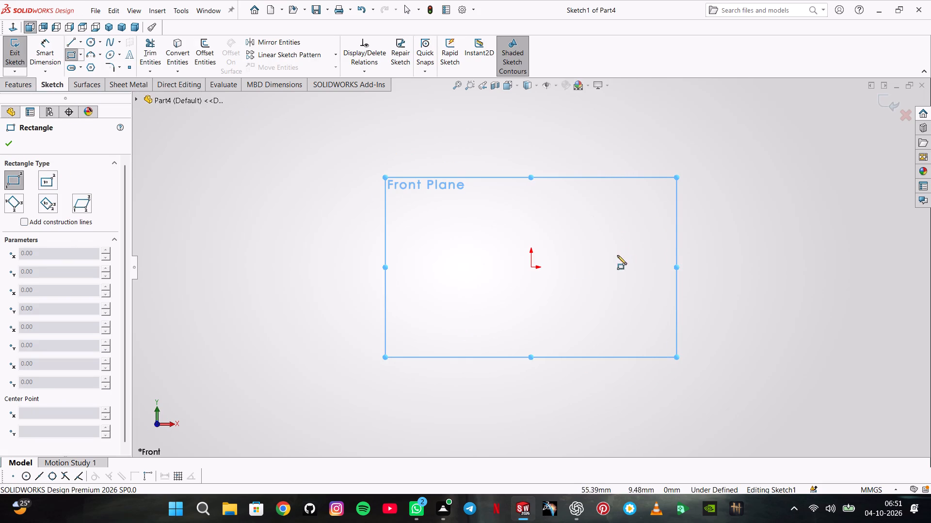
pyautogui.click(665, 151)
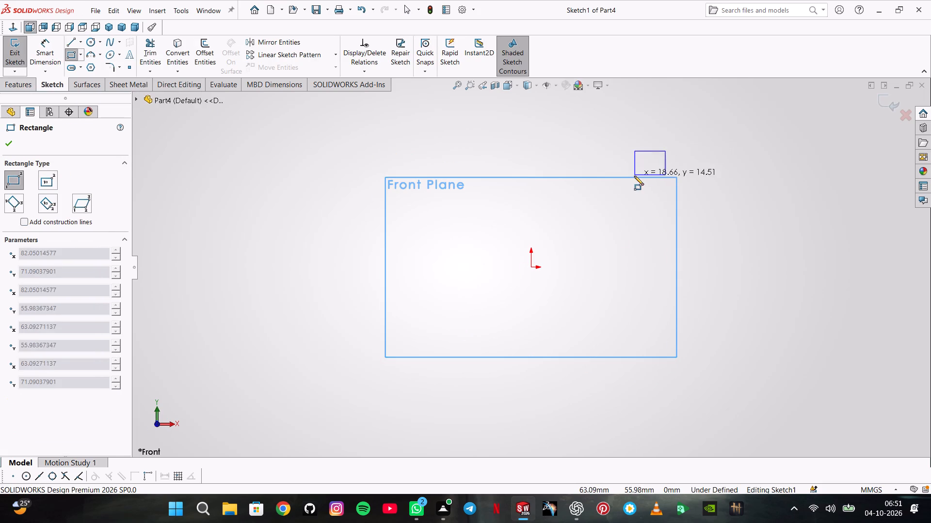
pyautogui.click(634, 176)
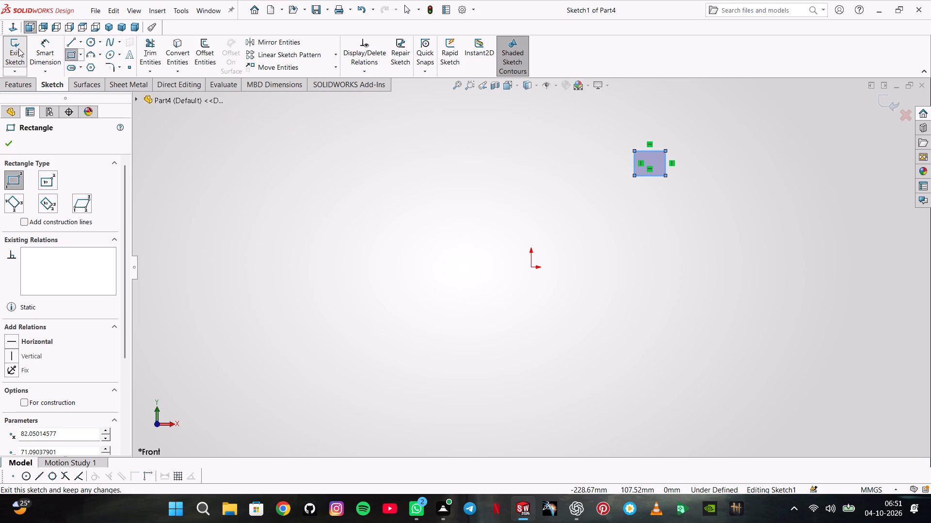
# Dimension the rectangle to 22 mm wide and 25 mm high.
pyautogui.click(51, 49)
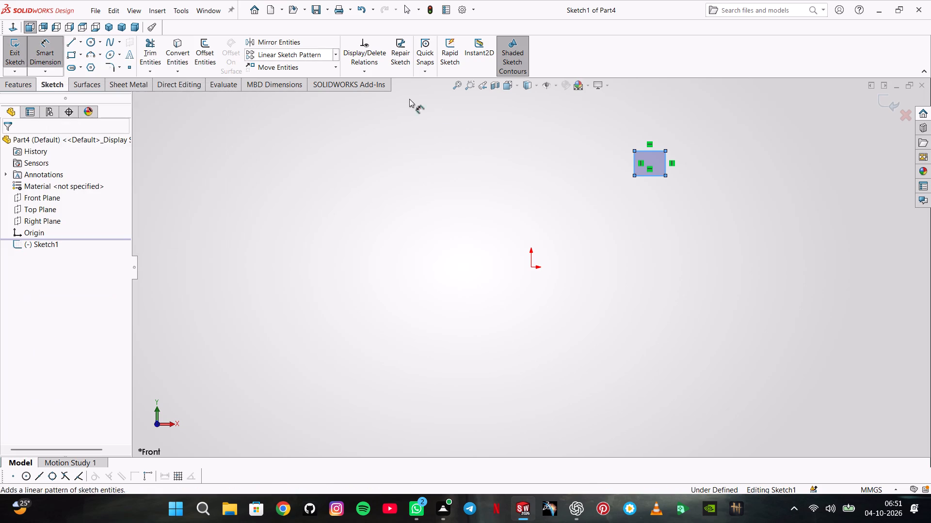
pyautogui.click(645, 149)
pyautogui.click(650, 130)
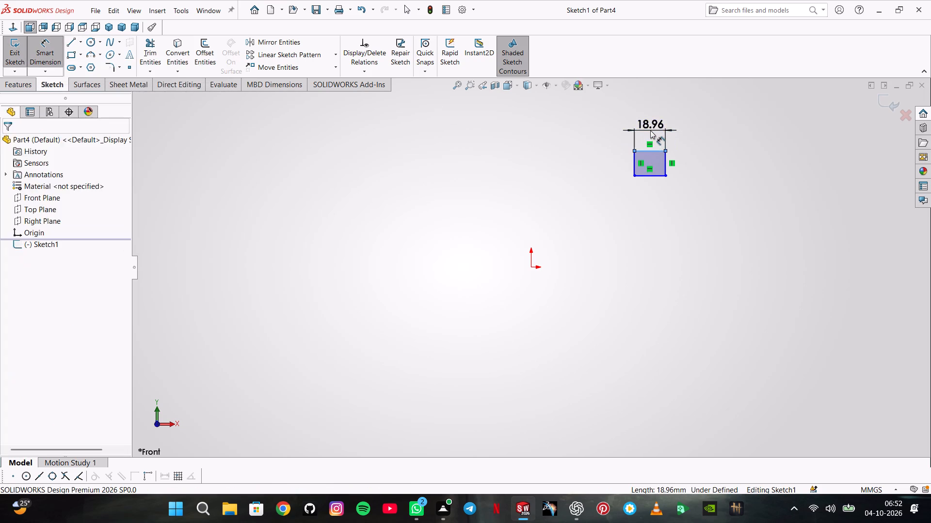
pyautogui.write('22')
pyautogui.press('Return')
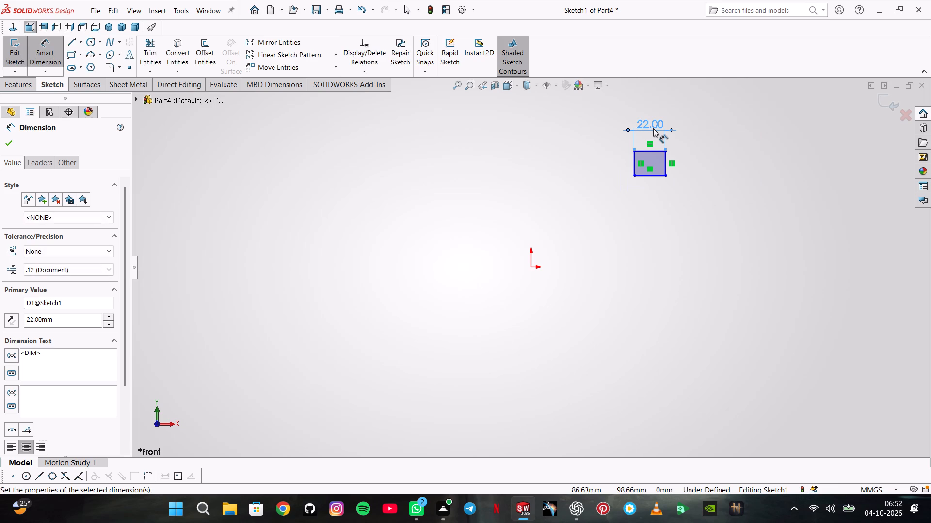
pyautogui.click(669, 165)
pyautogui.click(666, 161)
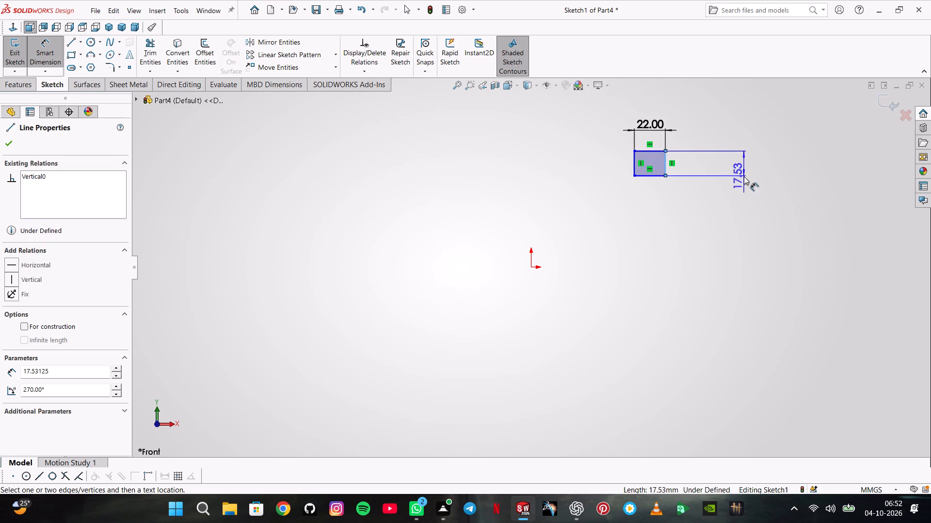
pyautogui.click(744, 164)
pyautogui.write('25')
pyautogui.press('Return')
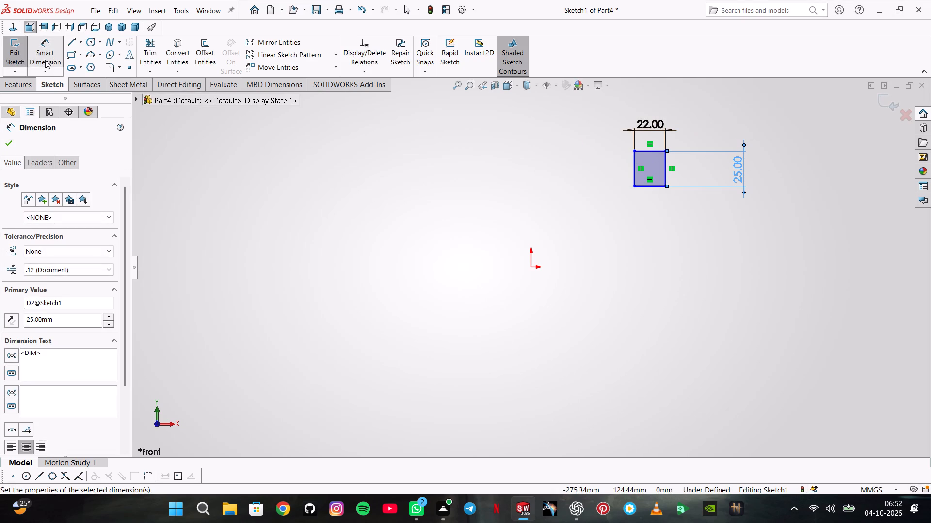
# Draw a circle centred on the origin and dimension its diameter to 32 mm.
pyautogui.click(95, 46)
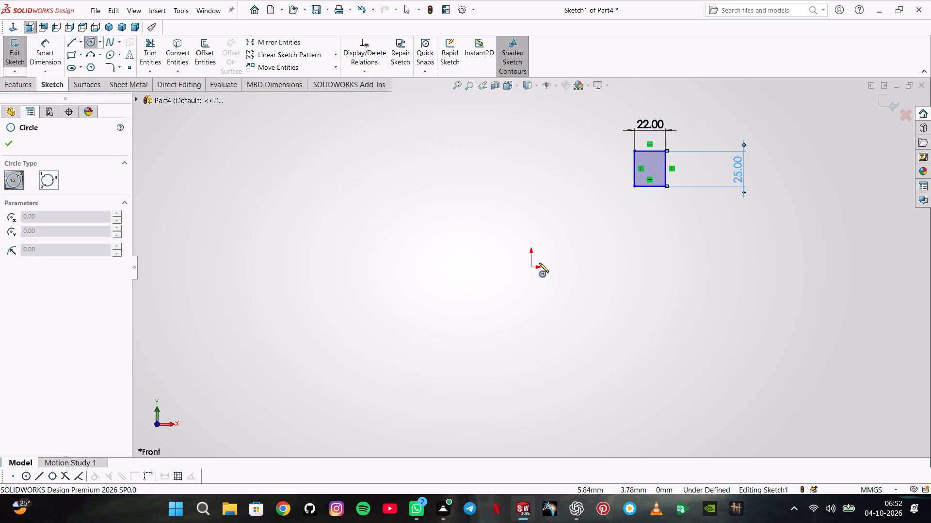
pyautogui.click(532, 268)
pyautogui.click(531, 230)
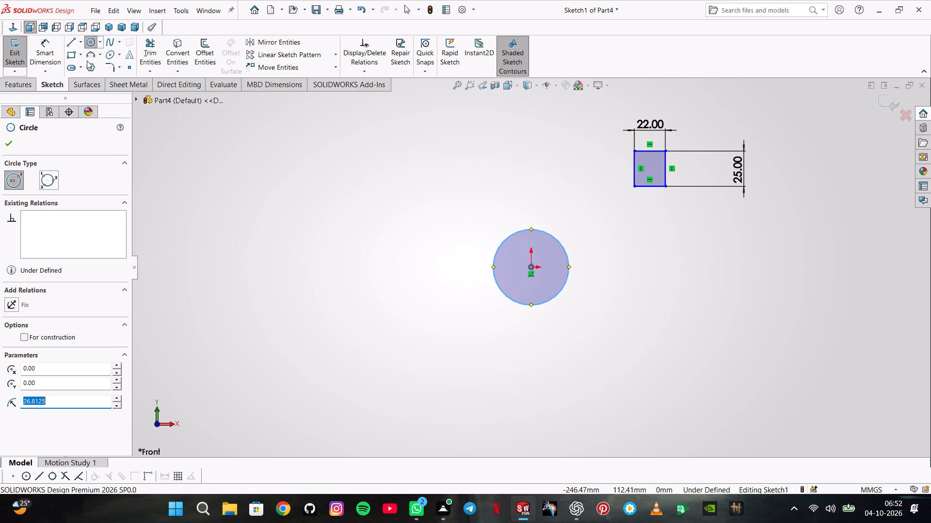
pyautogui.click(24, 55)
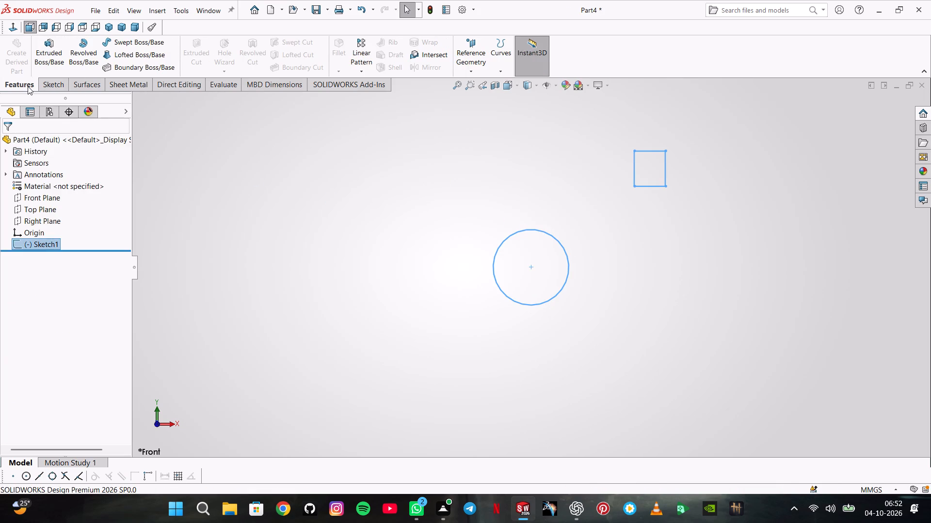
pyautogui.click(51, 86)
pyautogui.click(13, 57)
pyautogui.click(42, 53)
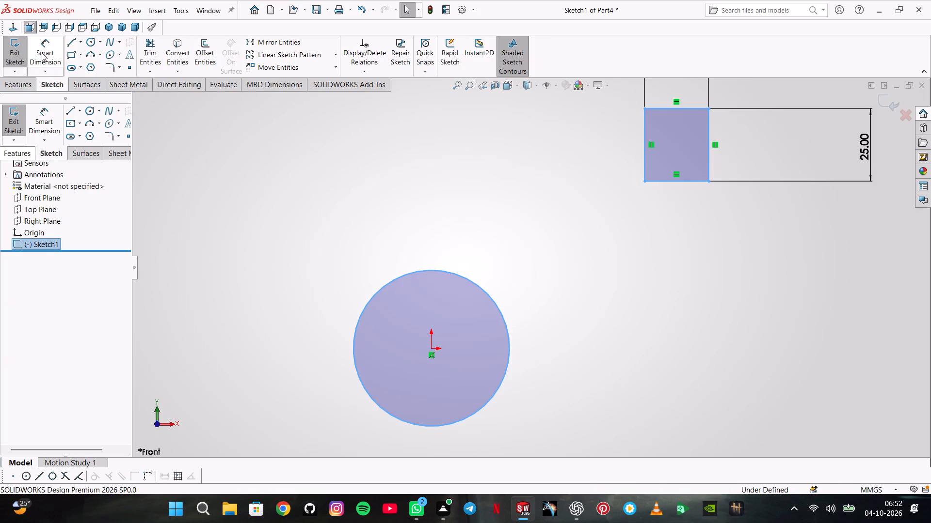
pyautogui.click(382, 289)
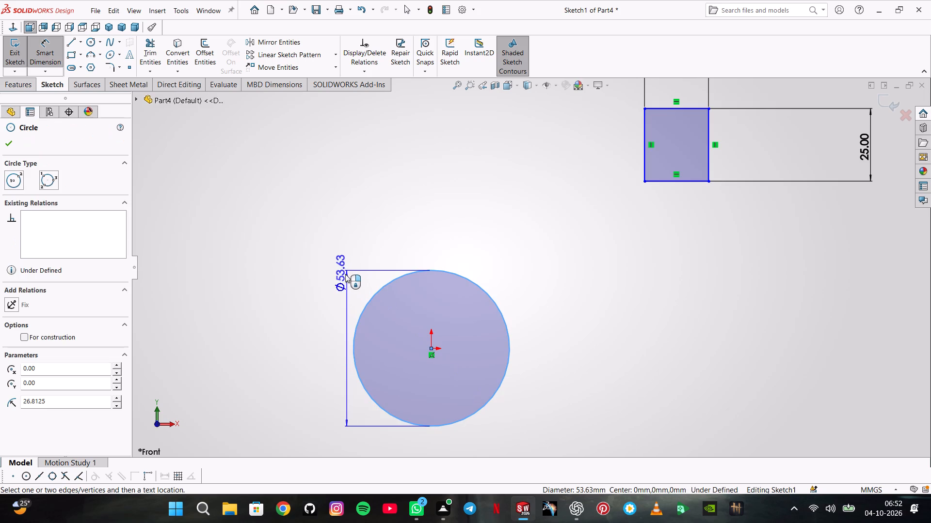
pyautogui.click(333, 275)
pyautogui.write('32')
pyautogui.press('Return')
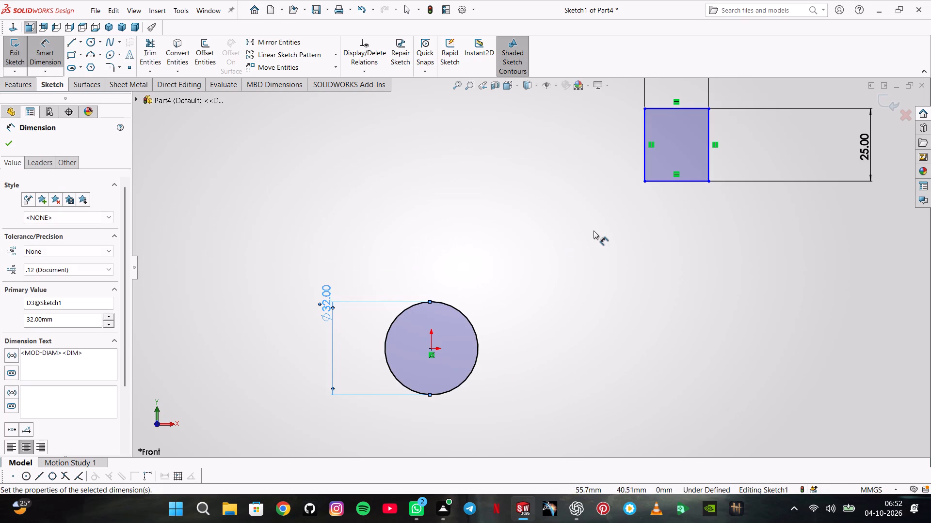
# Move the rectangle down so that it sits below and to the right of the circle.
pyautogui.scroll(3, 612, 222)
pyautogui.press('Escape')
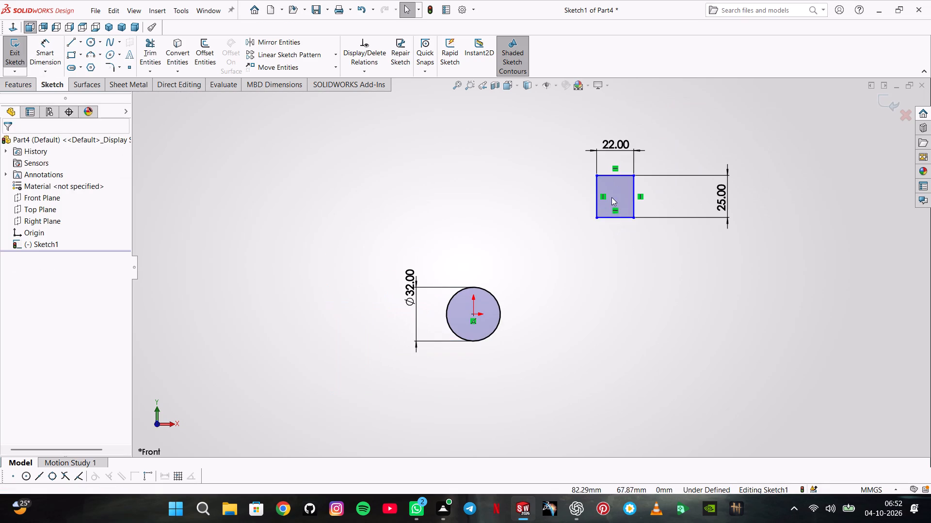
pyautogui.moveTo(613, 186); pyautogui.dragTo(591, 372)
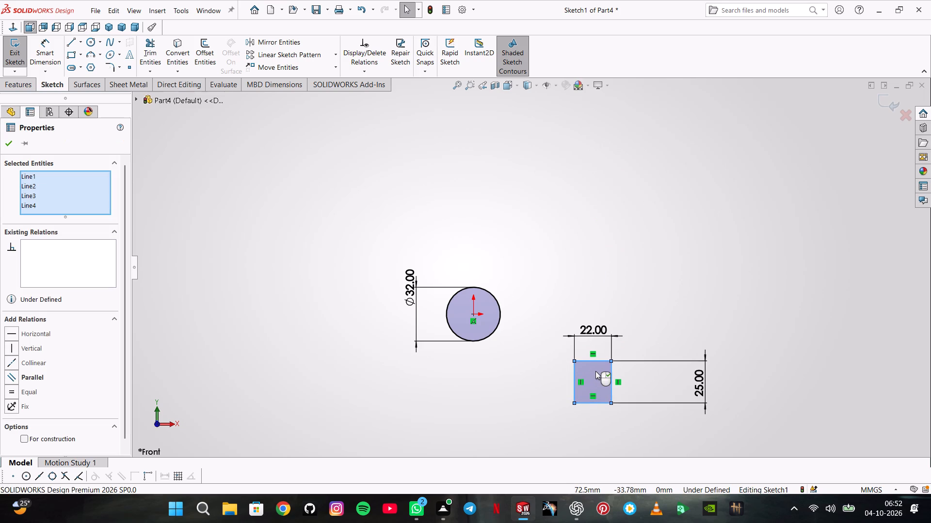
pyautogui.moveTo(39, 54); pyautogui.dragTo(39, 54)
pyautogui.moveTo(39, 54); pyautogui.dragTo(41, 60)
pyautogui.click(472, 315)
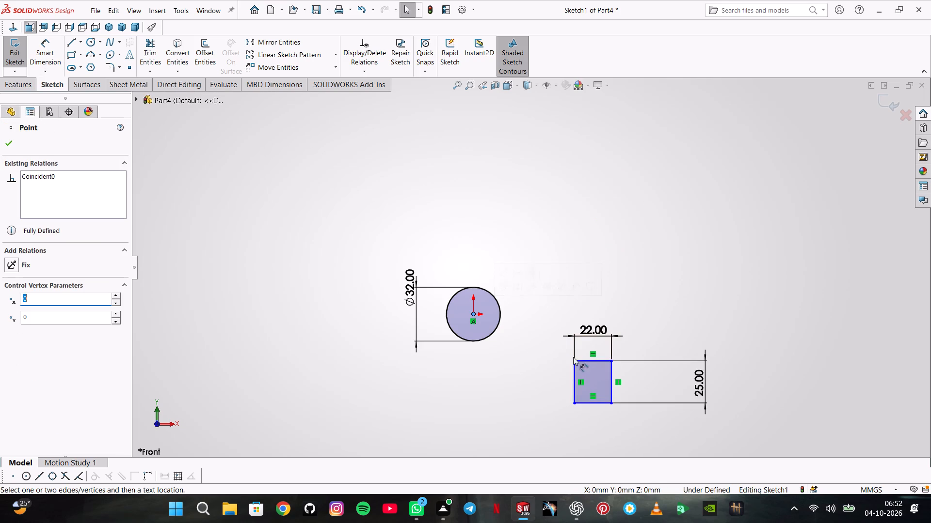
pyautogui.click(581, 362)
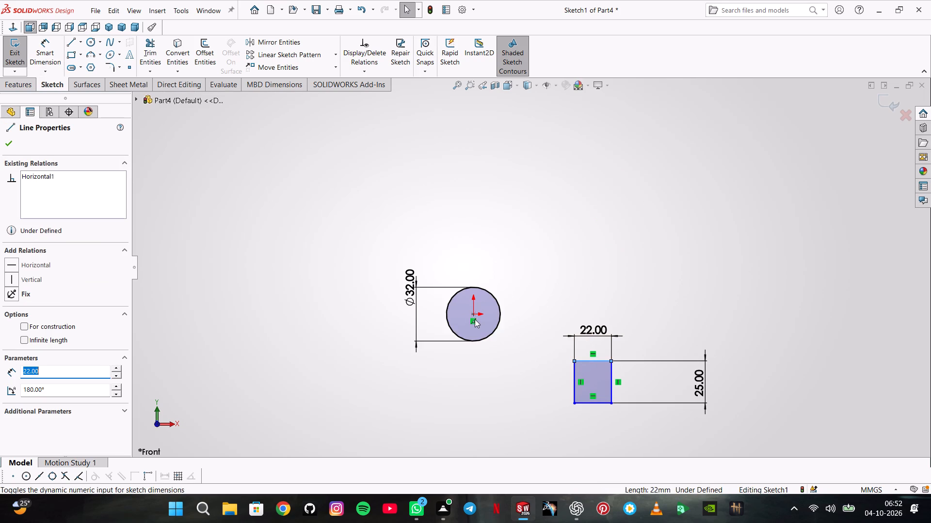
# Dimension the vertical distance from the circle's centre to the rectangle's top edge as 3.84 mm.
pyautogui.click(29, 50)
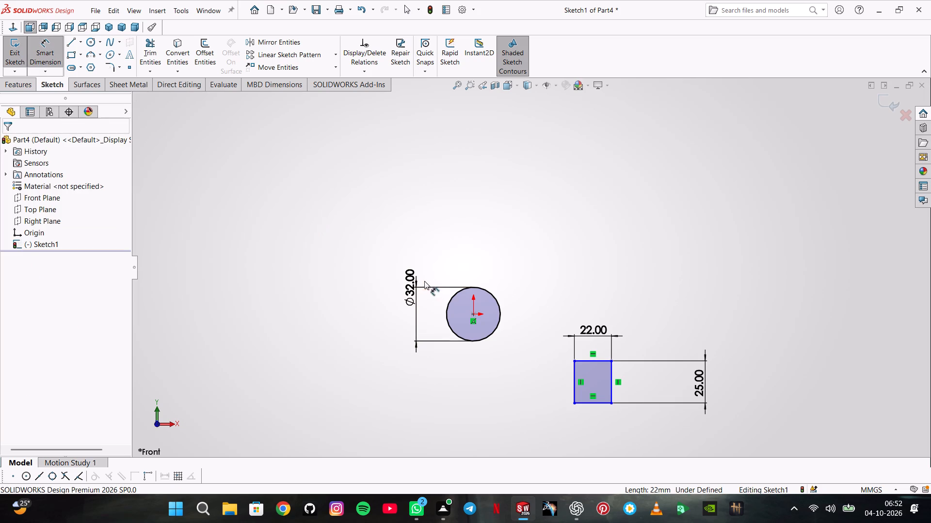
pyautogui.click(474, 313)
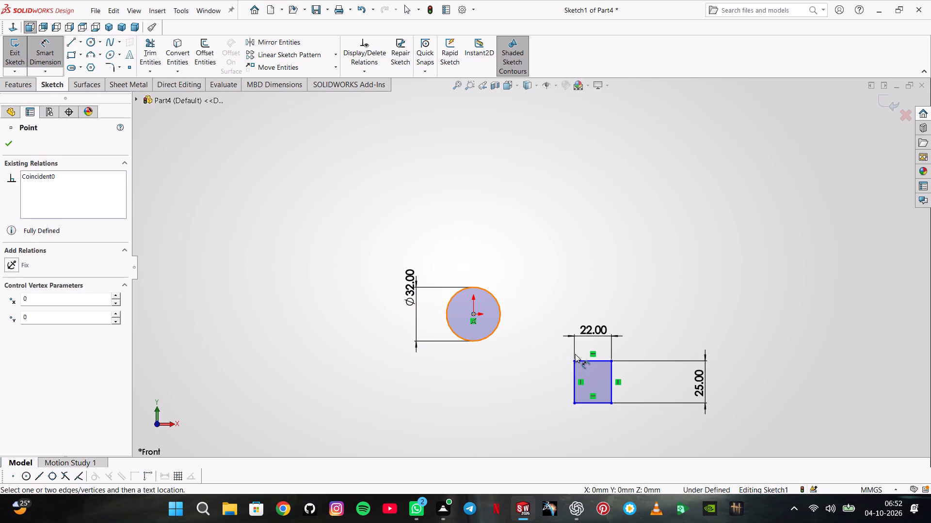
pyautogui.click(592, 361)
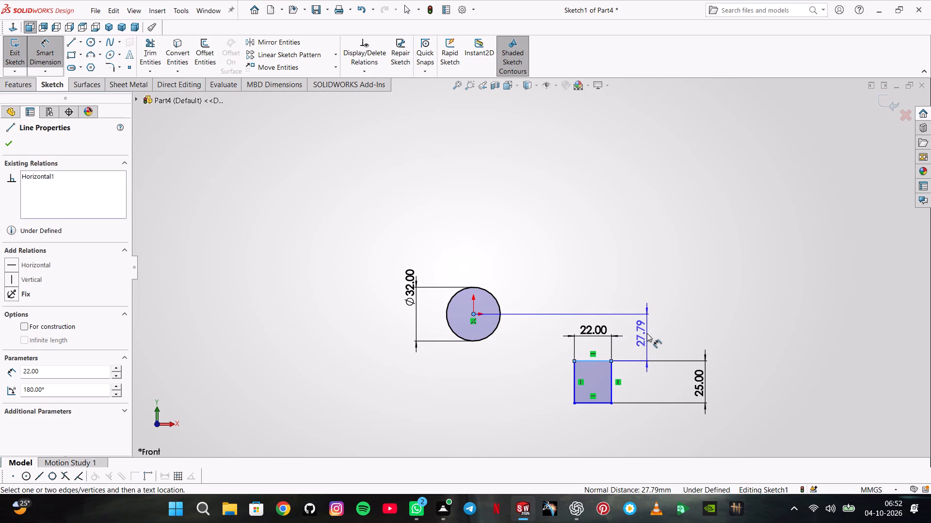
pyautogui.click(649, 332)
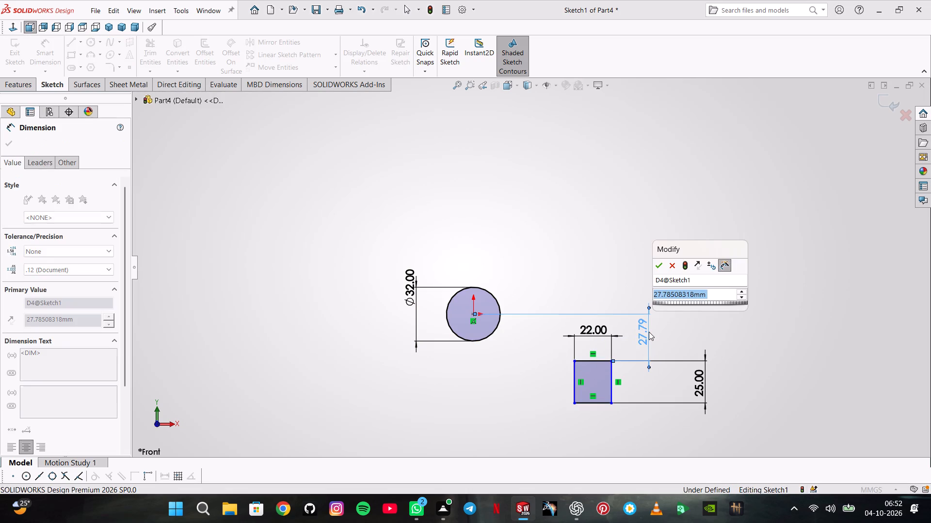
pyautogui.write('3.8')
pyautogui.press('4')
pyautogui.press('Return')
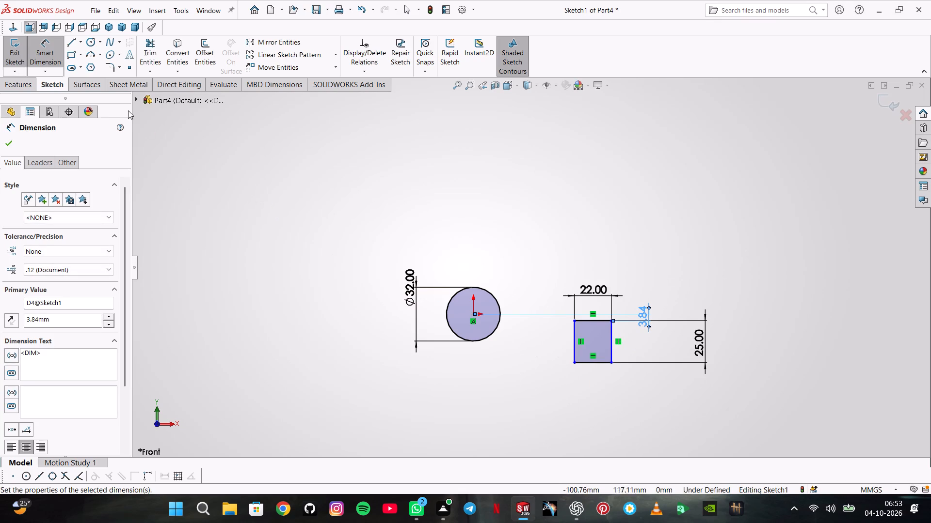
# Draw a circle inside the rectangle and dimension its diameter to 10 mm.
pyautogui.click(95, 44)
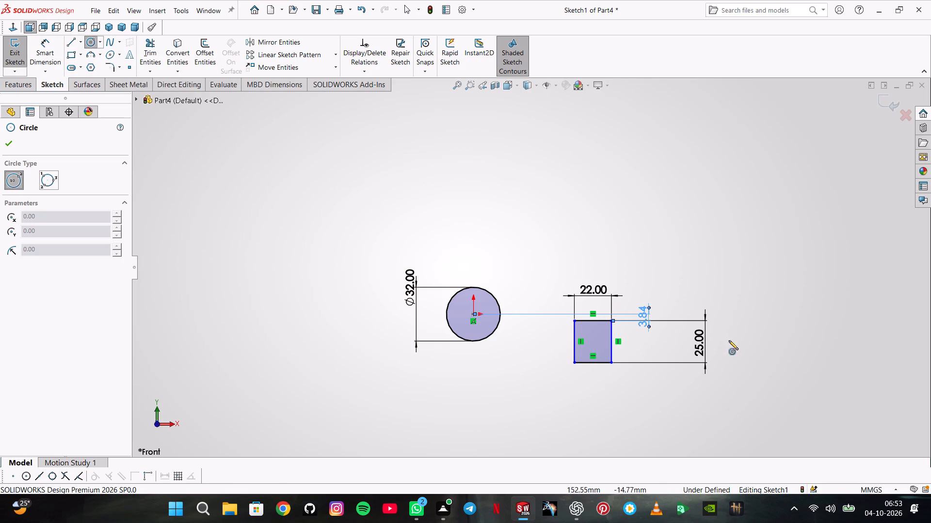
pyautogui.scroll(-5, 567, 343)
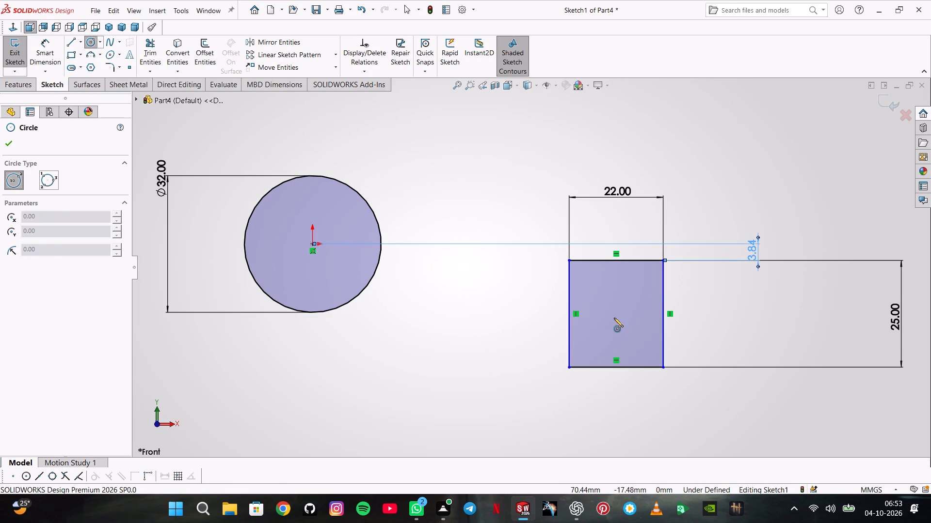
pyautogui.click(614, 318)
pyautogui.click(616, 306)
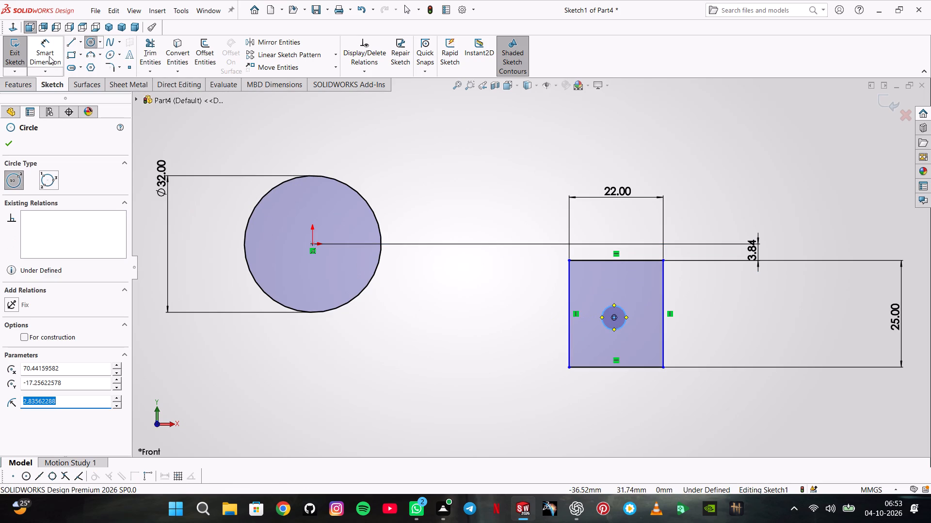
pyautogui.click(49, 56)
pyautogui.click(612, 303)
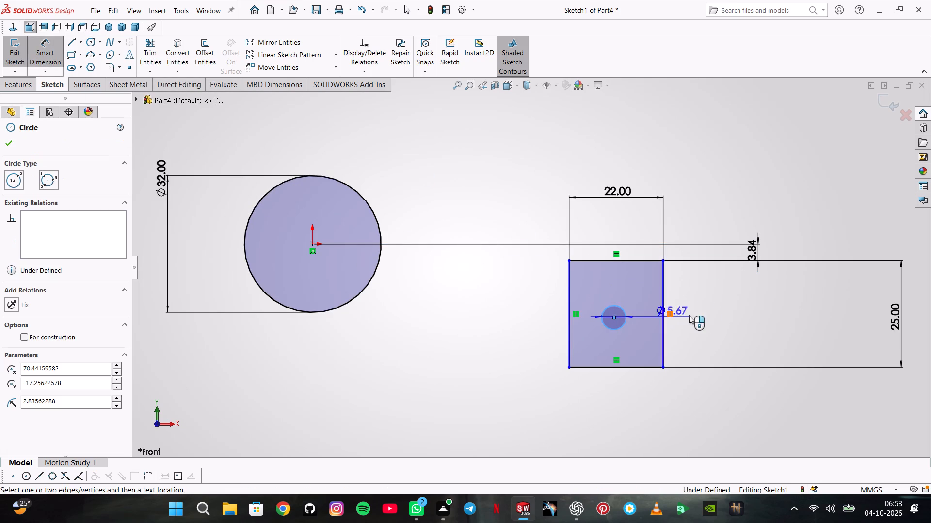
pyautogui.click(717, 315)
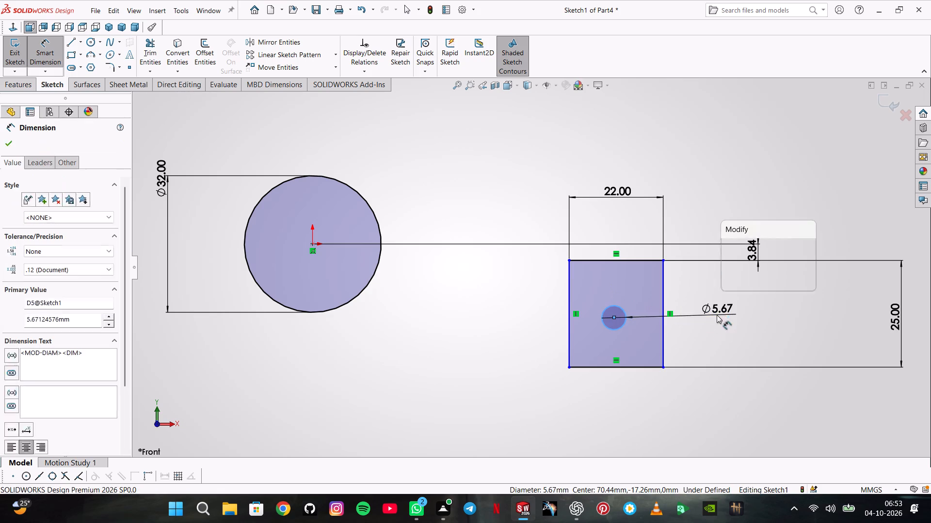
pyautogui.write('10')
pyautogui.press('Return')
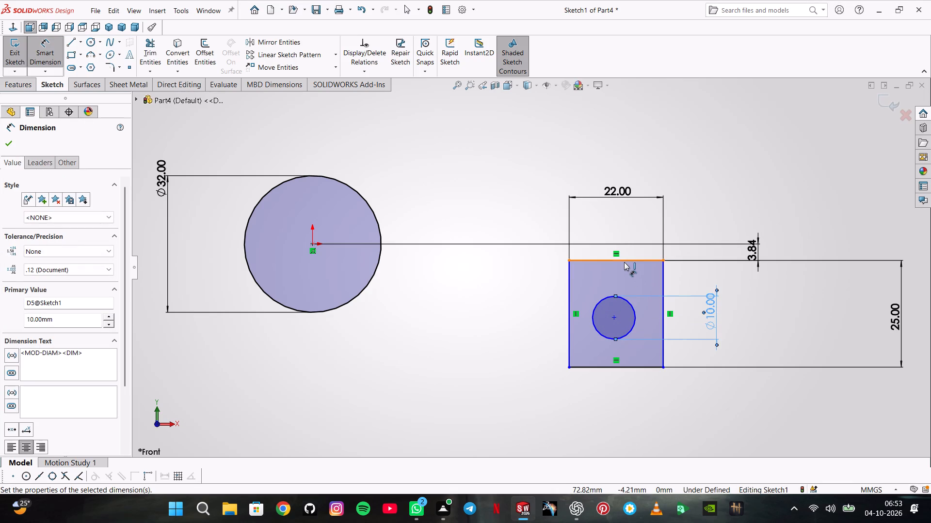
# Dimension the vertical distance from the rectangle's top edge to the small circle's centre as 15 mm.
pyautogui.click(624, 262)
pyautogui.click(612, 318)
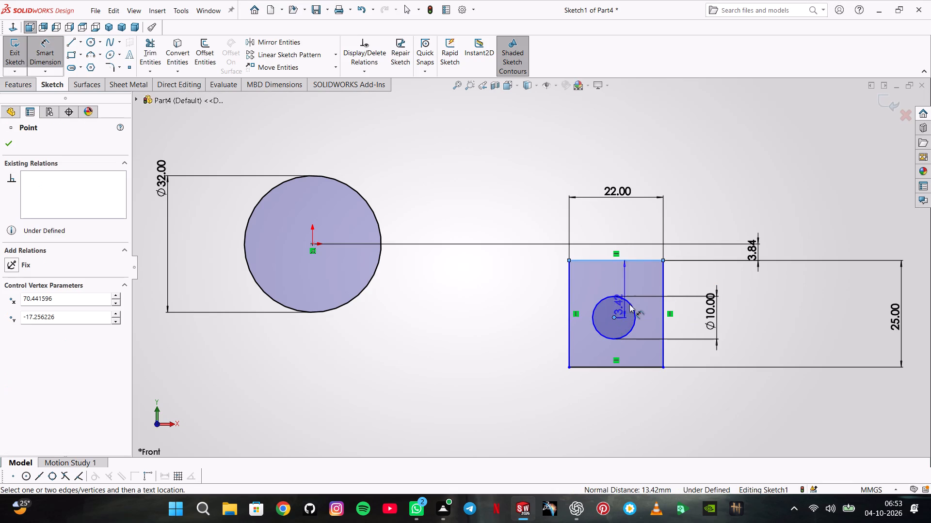
pyautogui.click(679, 277)
pyautogui.write('15')
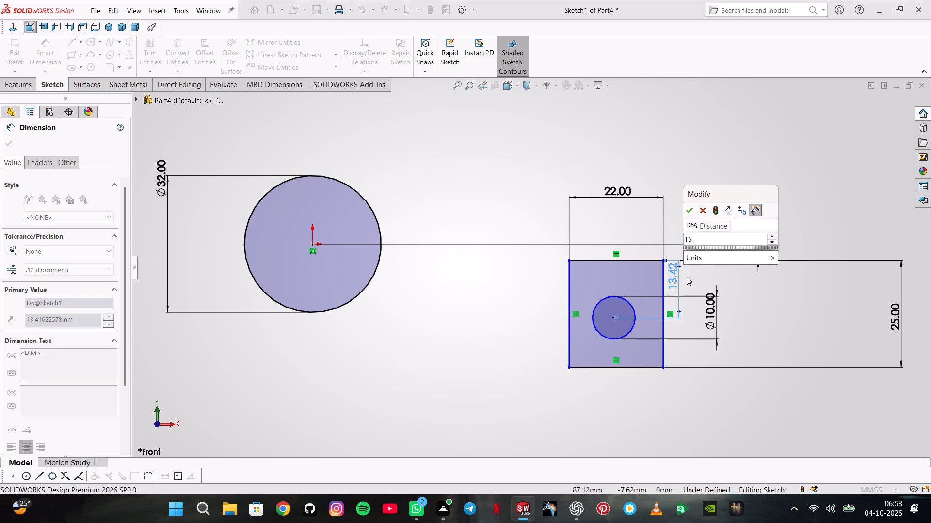
pyautogui.press('Return')
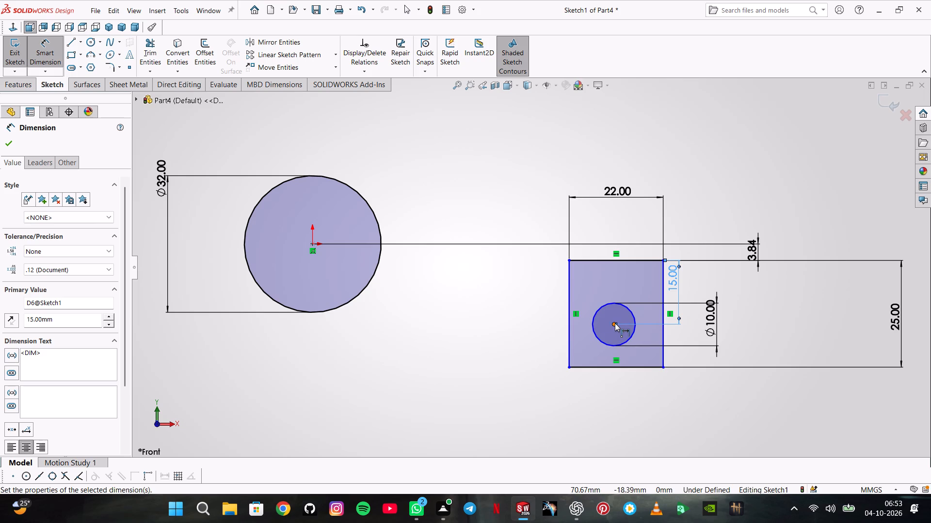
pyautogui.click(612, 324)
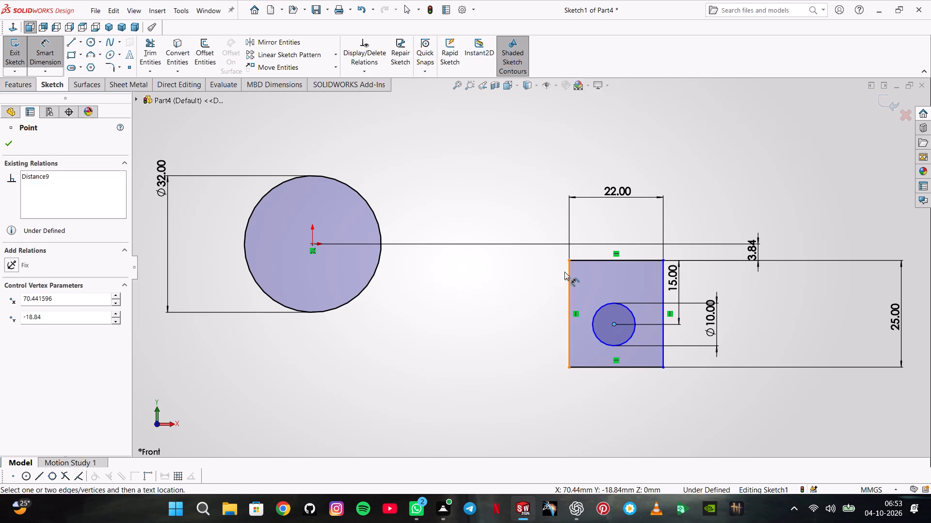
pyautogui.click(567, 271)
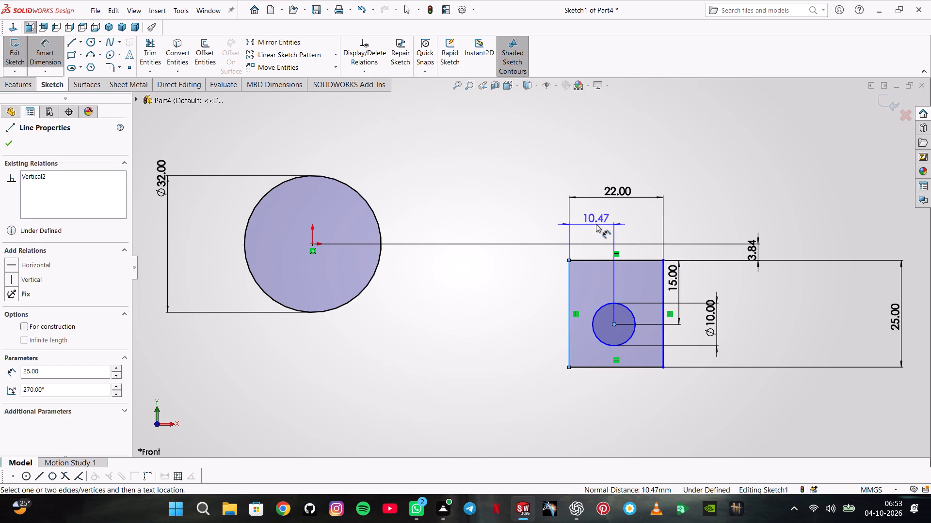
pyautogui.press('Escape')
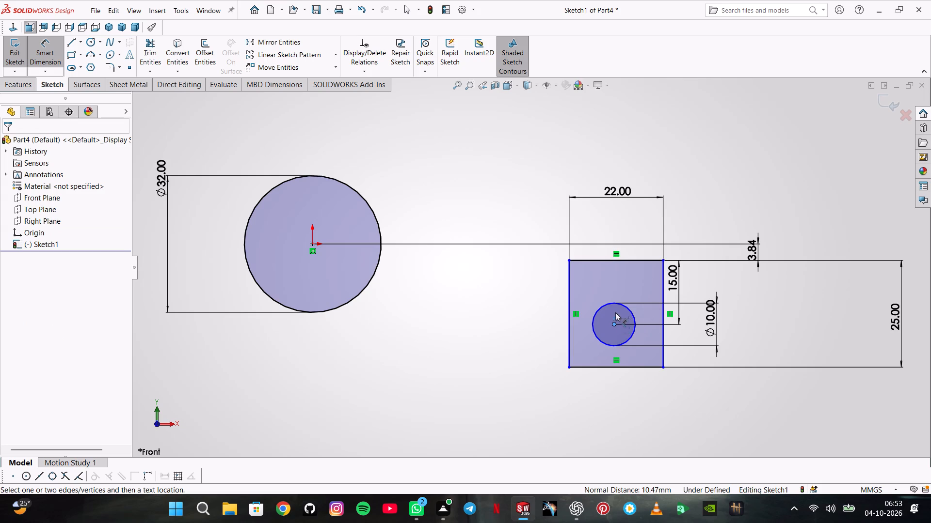
# Dimension the horizontal distance from the small circle's centre to the rectangle's right edge as 12 mm.
pyautogui.click(626, 307)
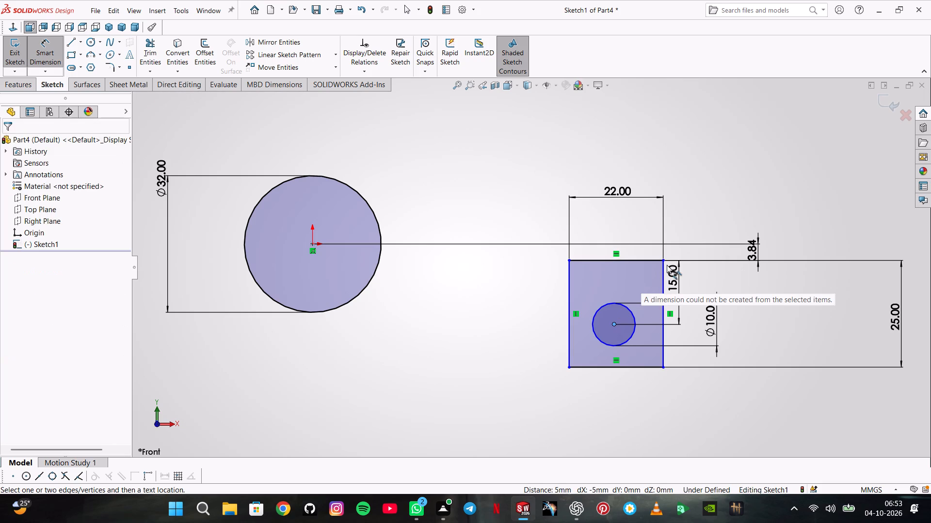
pyautogui.click(664, 269)
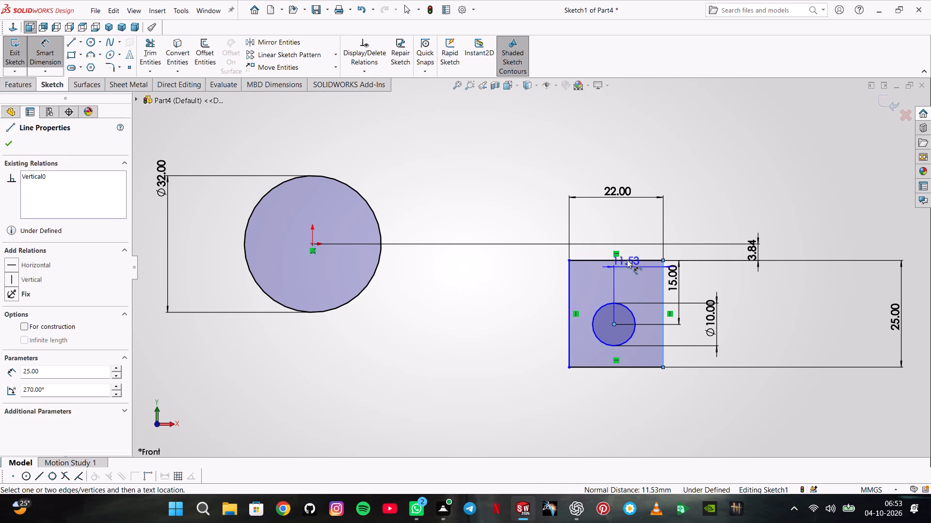
pyautogui.click(629, 231)
pyautogui.write('12')
pyautogui.press('Return')
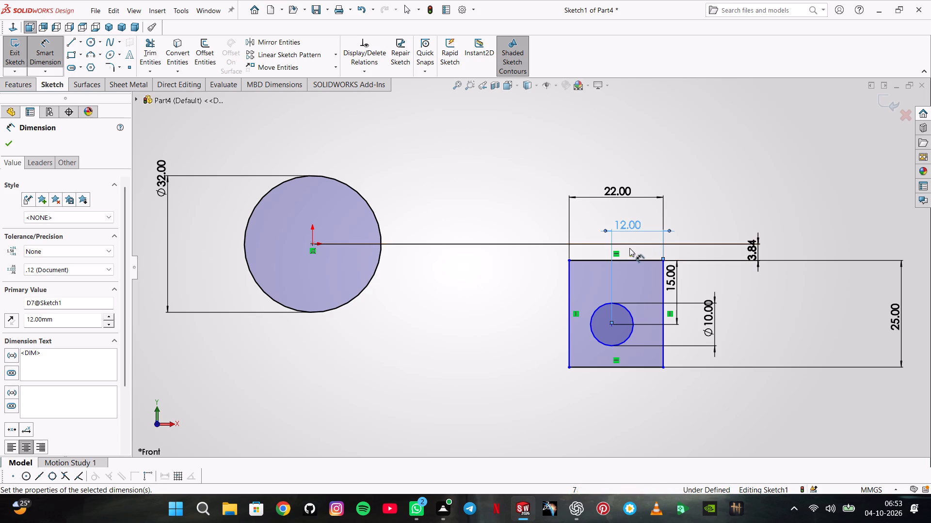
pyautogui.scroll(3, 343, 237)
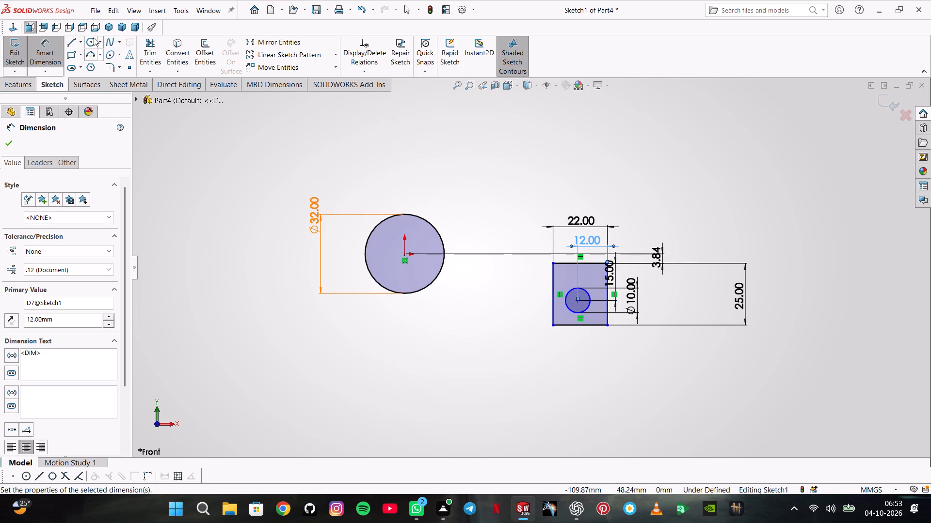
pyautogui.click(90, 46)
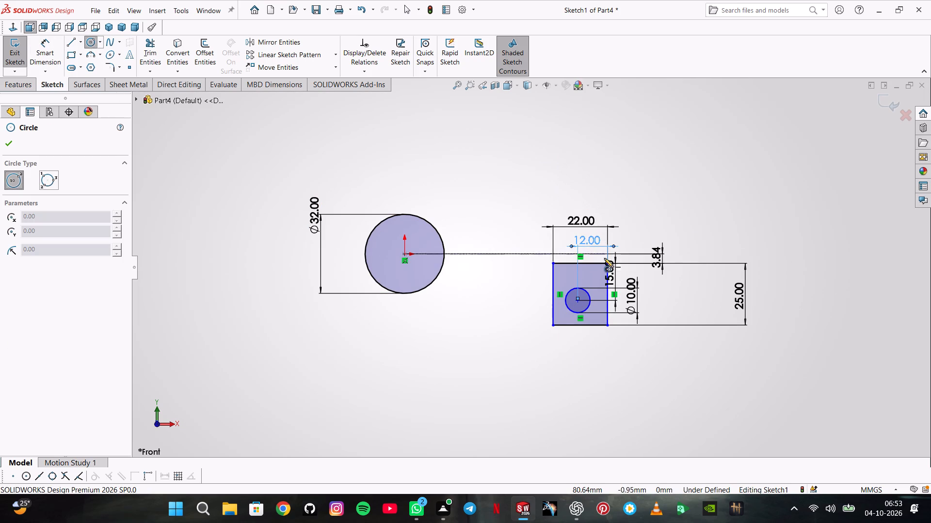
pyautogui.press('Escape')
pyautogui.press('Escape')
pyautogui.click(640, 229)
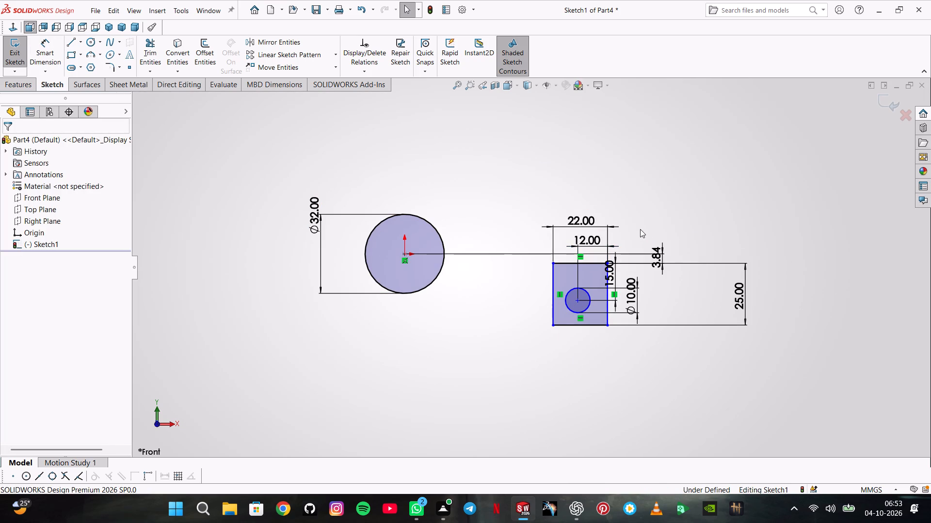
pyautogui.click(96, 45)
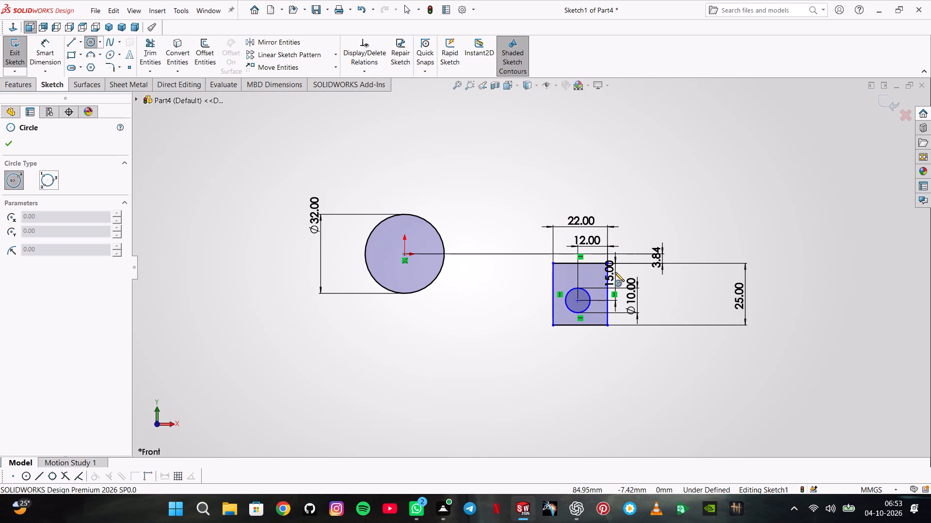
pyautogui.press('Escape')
# Spread out the 15, 3.84, 10, 22 and 12 mm dimensions around the rectangle so they sit clear of the geometry.
pyautogui.moveTo(610, 277); pyautogui.dragTo(642, 277)
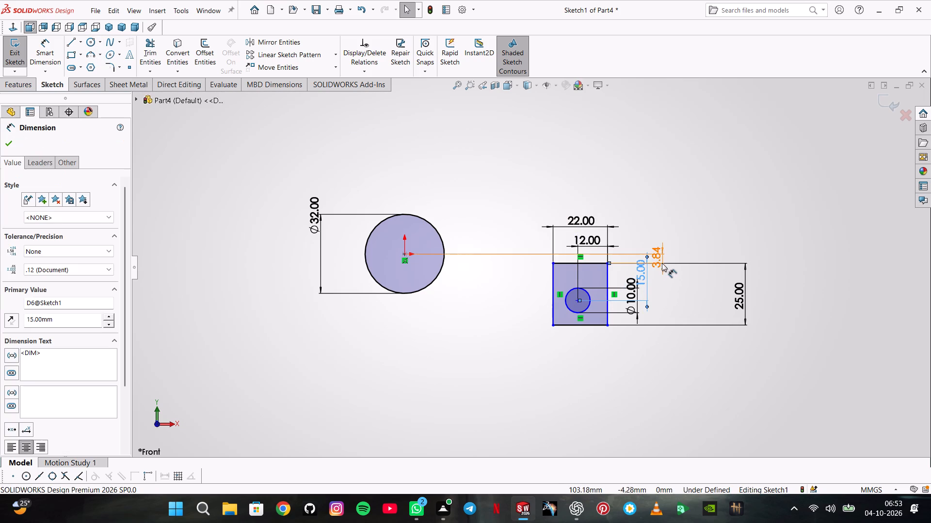
pyautogui.moveTo(660, 261); pyautogui.dragTo(743, 250)
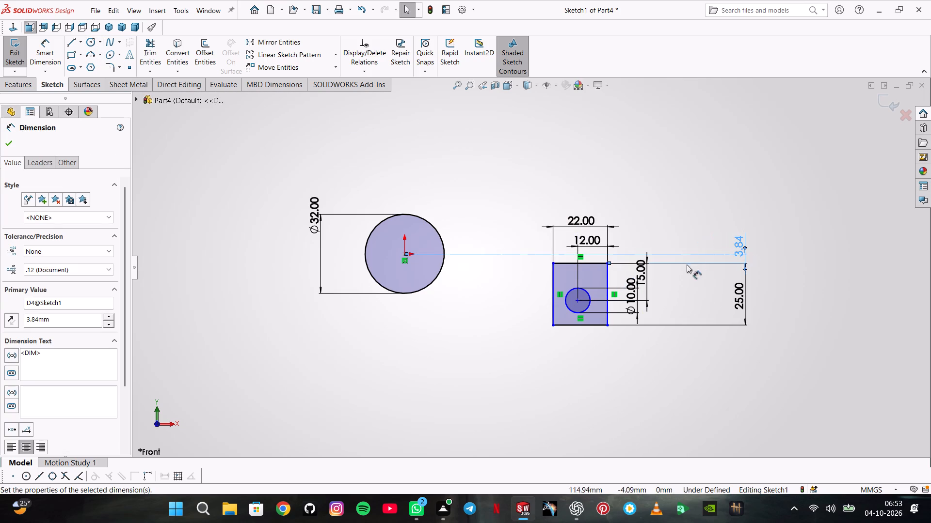
pyautogui.moveTo(647, 276); pyautogui.dragTo(719, 276)
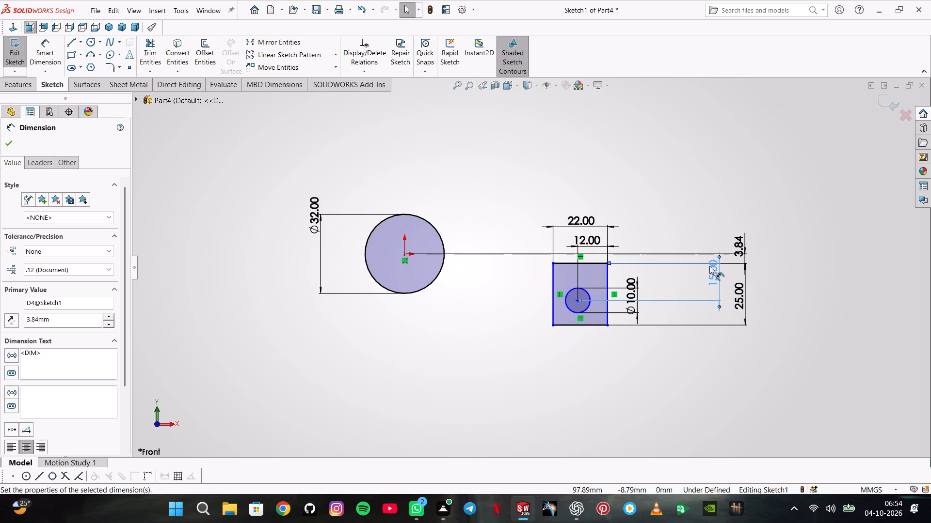
pyautogui.moveTo(636, 293); pyautogui.dragTo(703, 298)
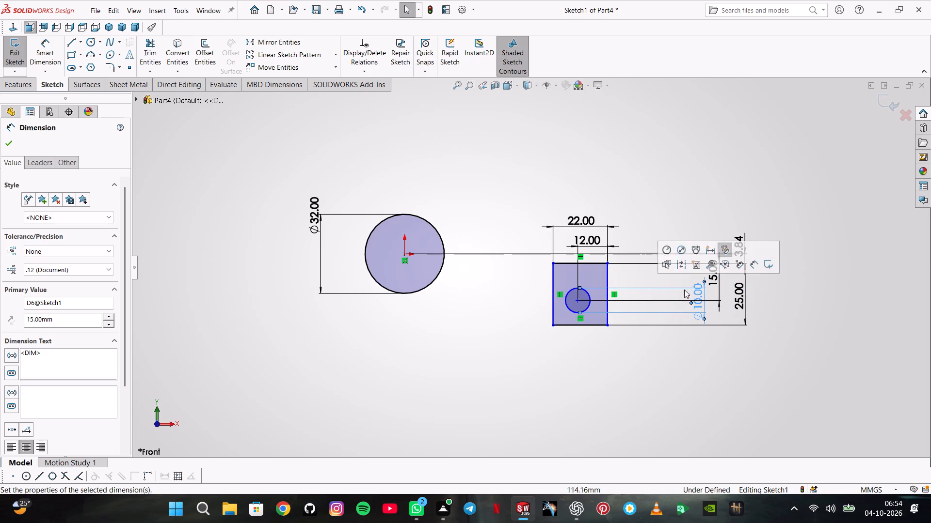
pyautogui.moveTo(587, 217); pyautogui.dragTo(585, 187)
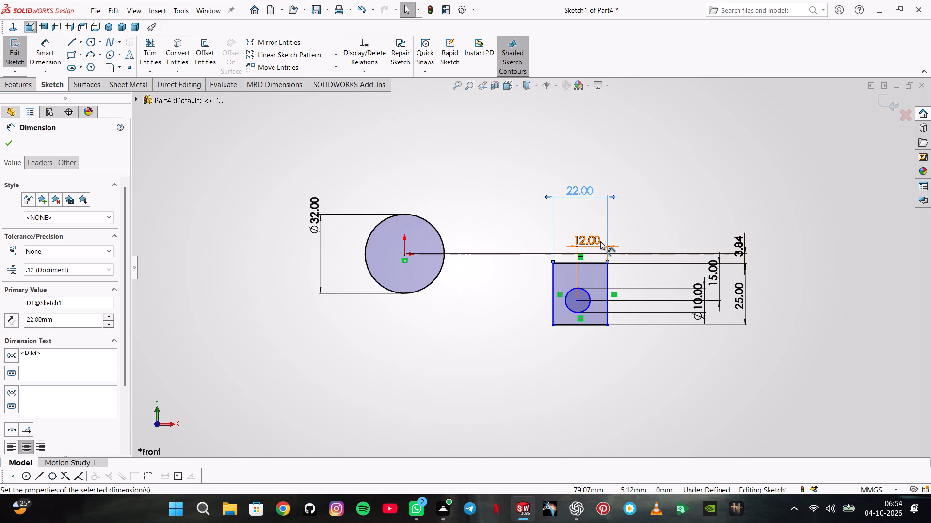
pyautogui.moveTo(600, 241); pyautogui.dragTo(594, 207)
pyautogui.click(594, 207)
pyautogui.moveTo(595, 206); pyautogui.dragTo(609, 208)
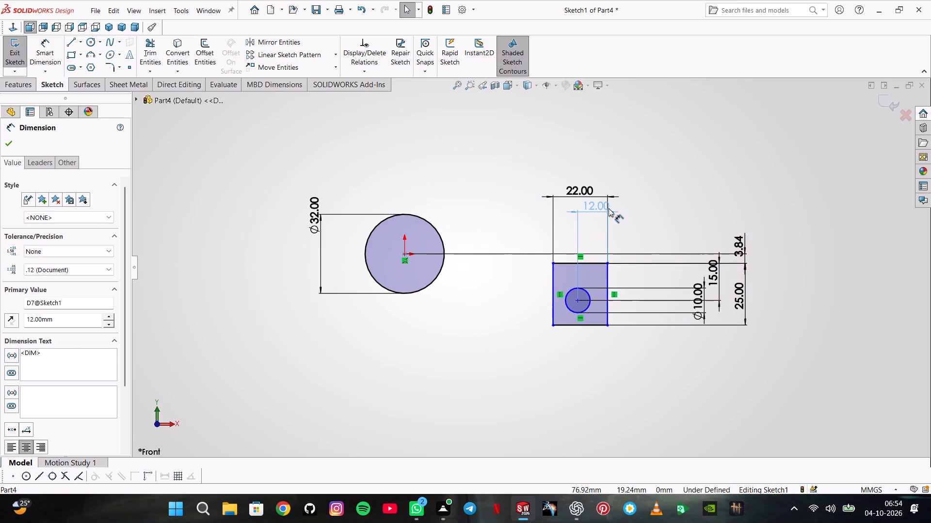
pyautogui.moveTo(609, 208); pyautogui.dragTo(604, 211)
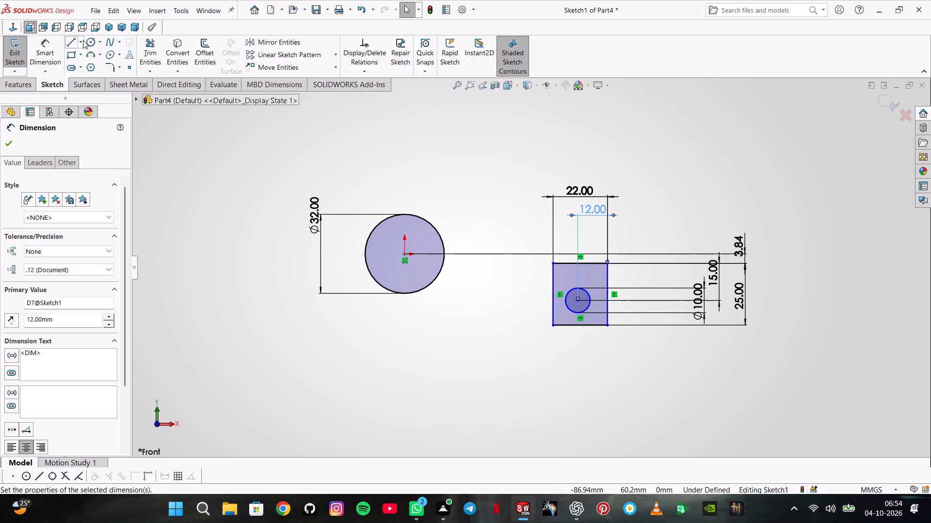
# Draw a circle centred on the rectangle's upper-right corner and dimension its diameter to 86 mm.
pyautogui.click(88, 43)
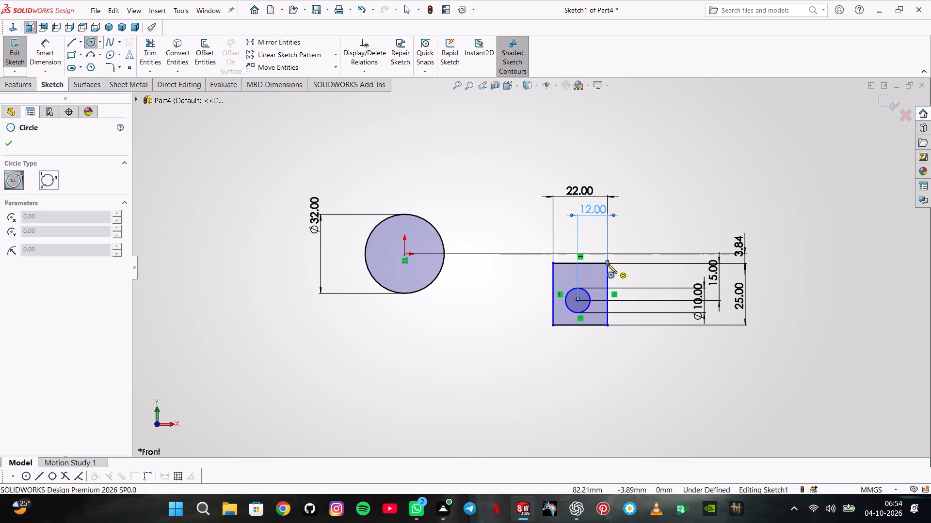
pyautogui.click(608, 264)
pyautogui.click(539, 375)
pyautogui.click(55, 47)
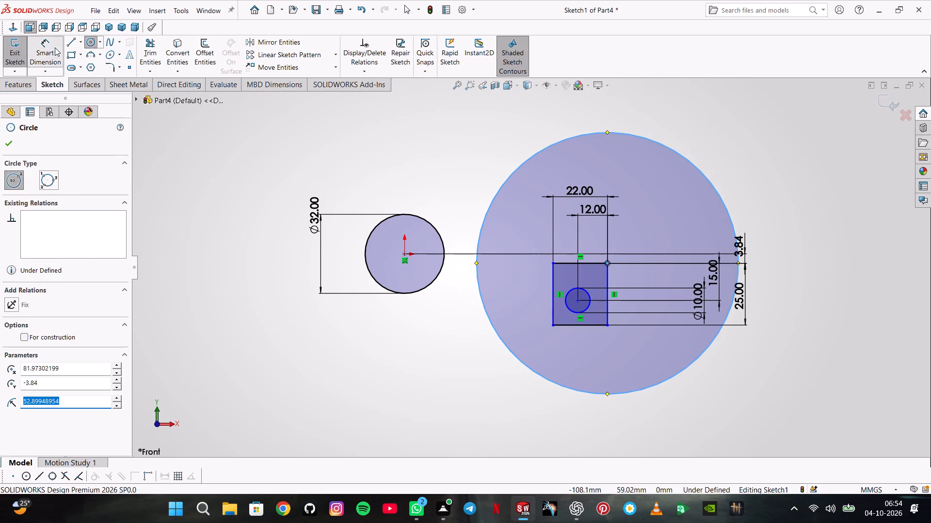
pyautogui.click(630, 132)
pyautogui.click(759, 136)
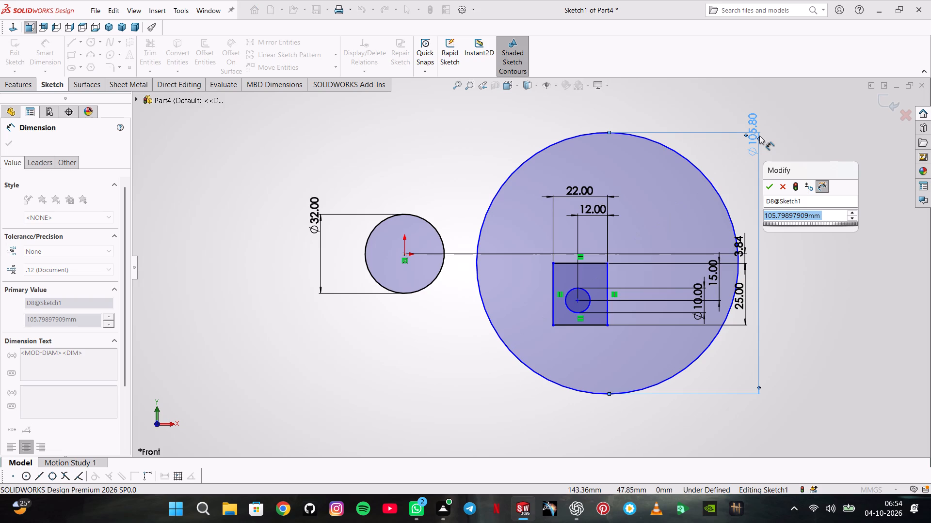
pyautogui.write('43*2')
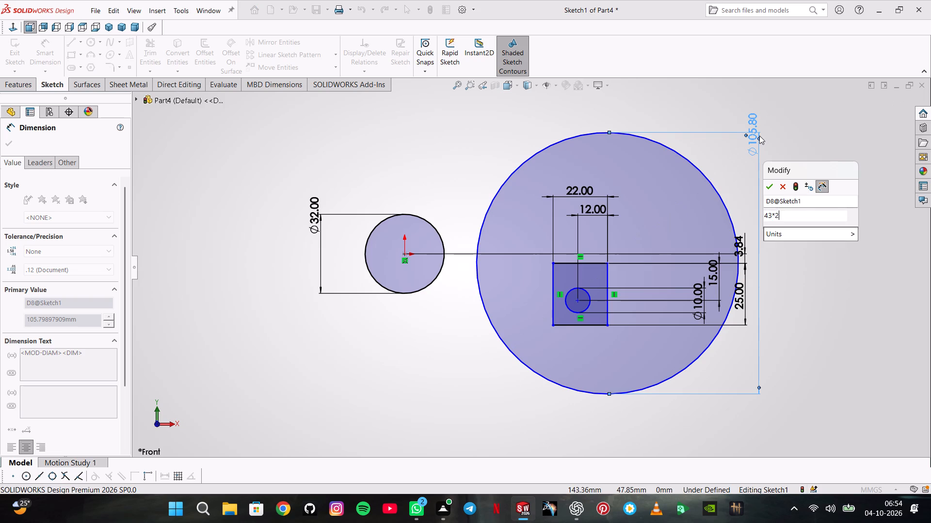
pyautogui.press('Return')
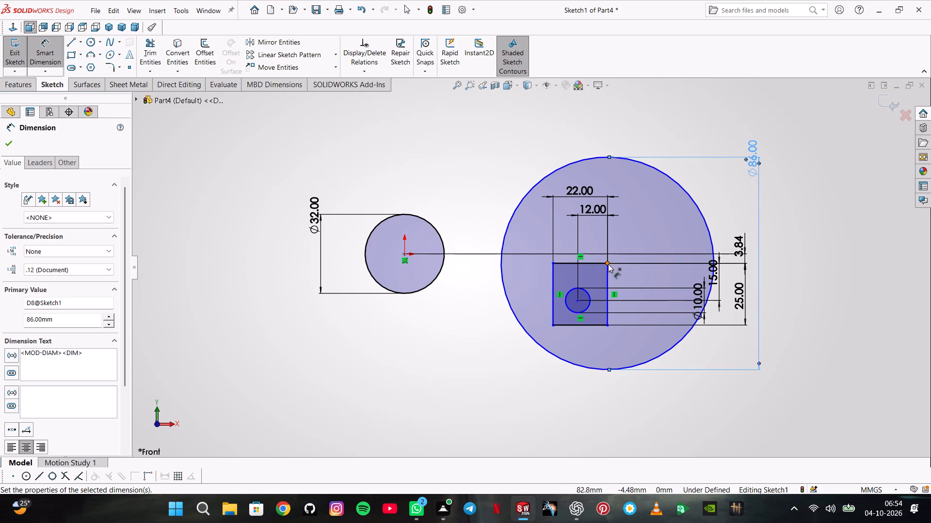
# Draw a second circle centred on the rectangle's upper-right corner and dimension its diameter to 76 mm.
pyautogui.click(90, 44)
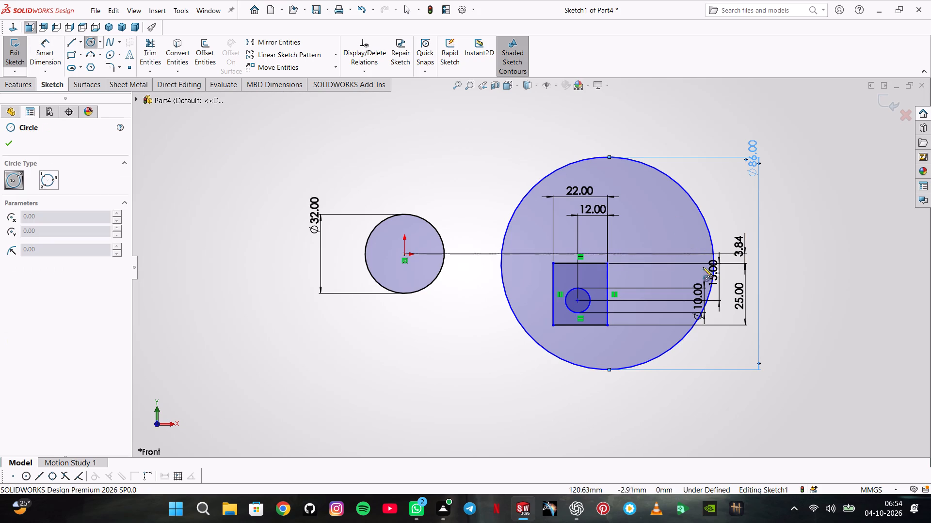
pyautogui.click(608, 261)
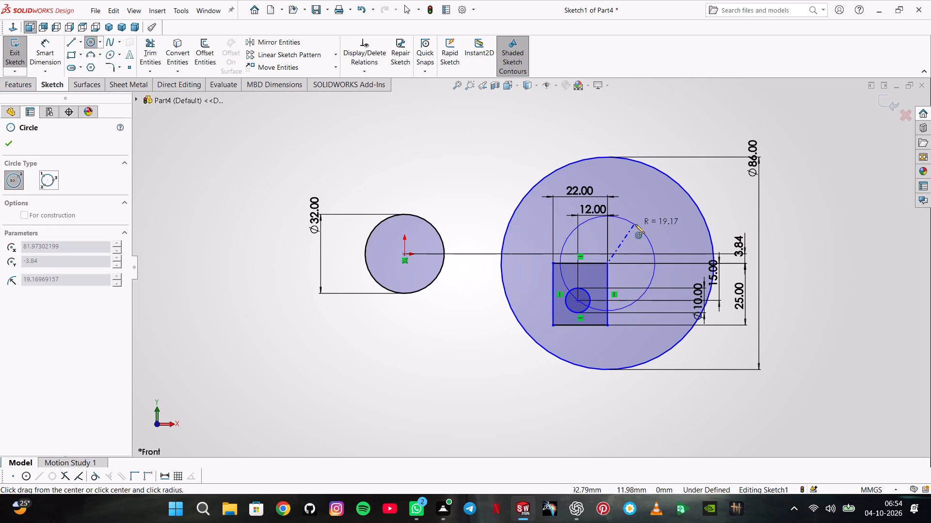
pyautogui.click(635, 202)
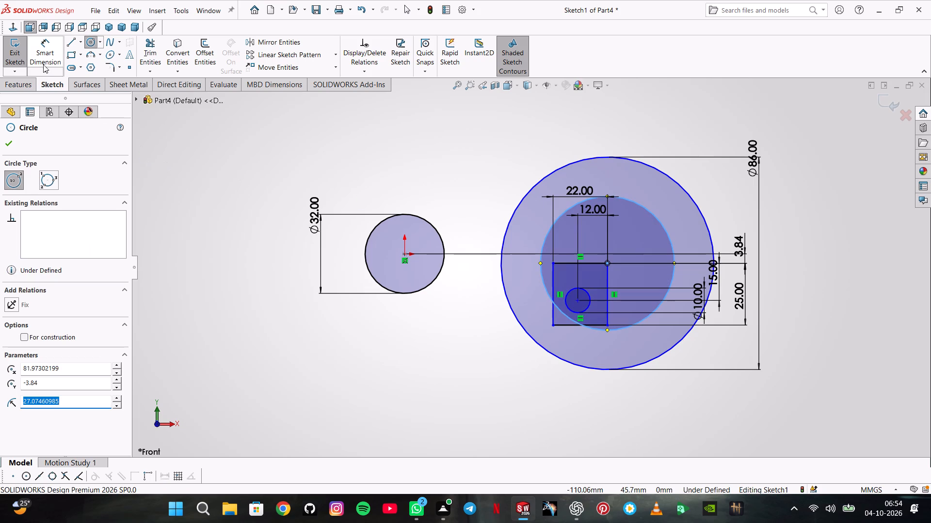
pyautogui.click(42, 62)
pyautogui.click(637, 202)
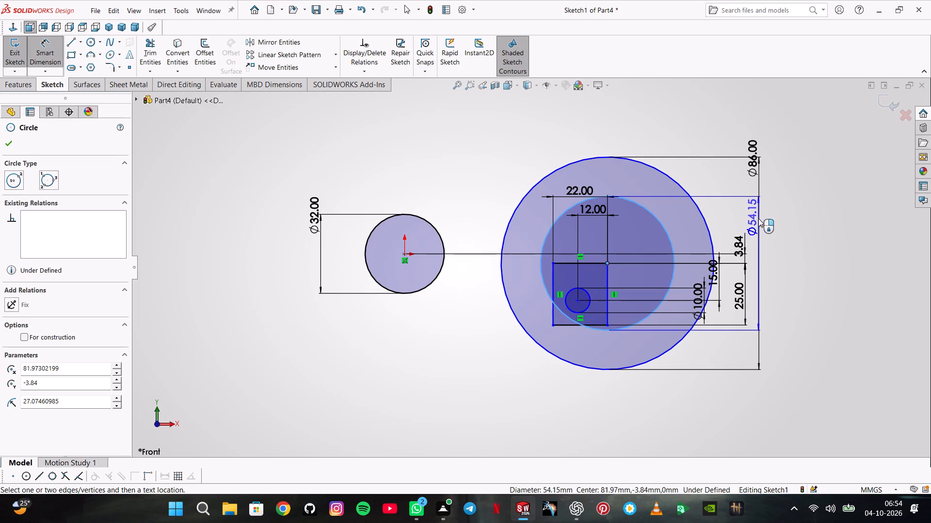
pyautogui.click(755, 219)
pyautogui.write('38*2')
pyautogui.press('Return')
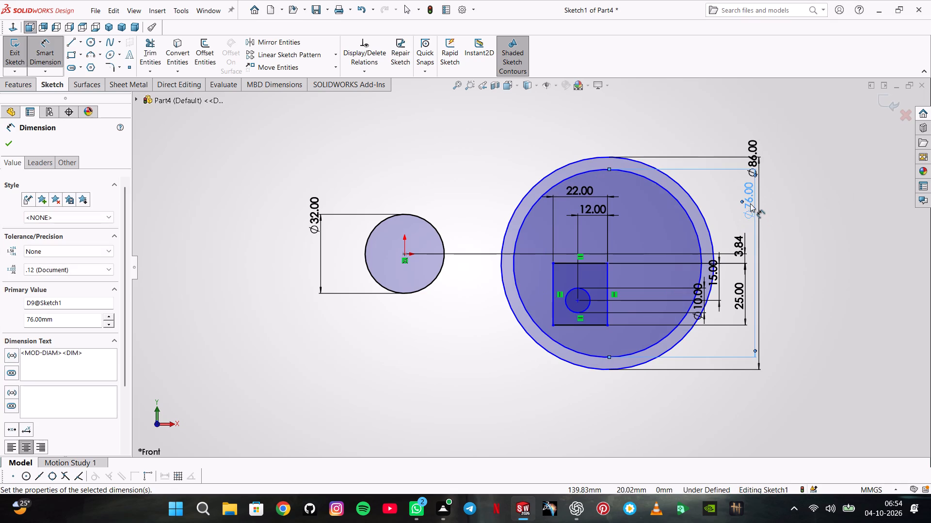
# Move the 86 mm and 76 mm diameter dimensions farther out to the right of the large circles.
pyautogui.moveTo(754, 151); pyautogui.dragTo(830, 221)
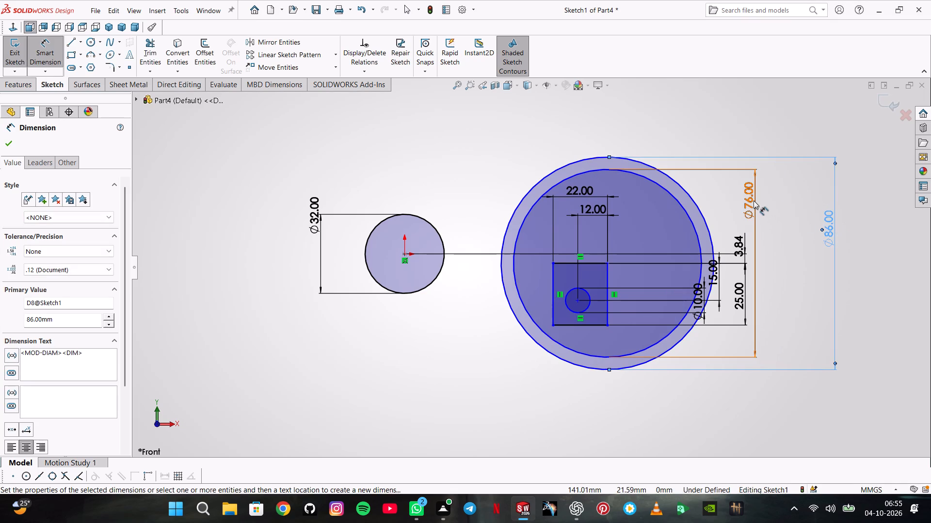
pyautogui.moveTo(752, 200); pyautogui.dragTo(810, 243)
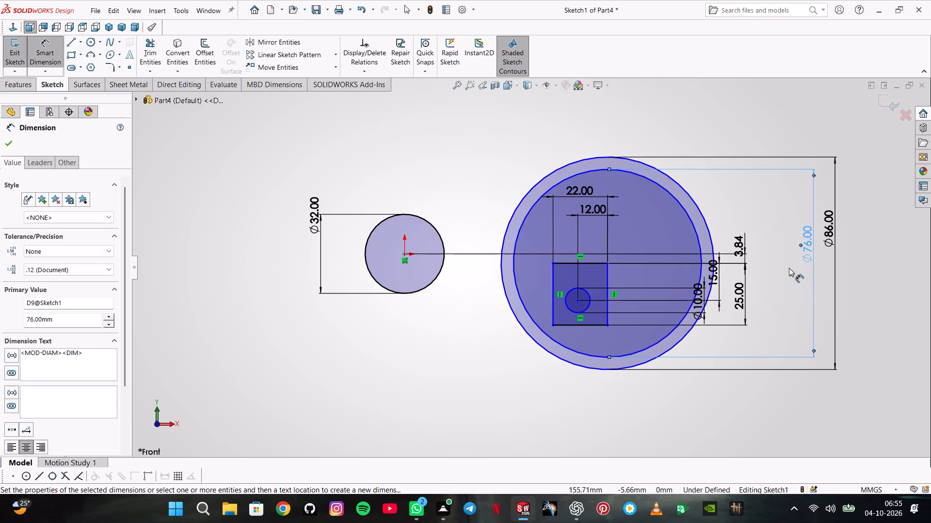
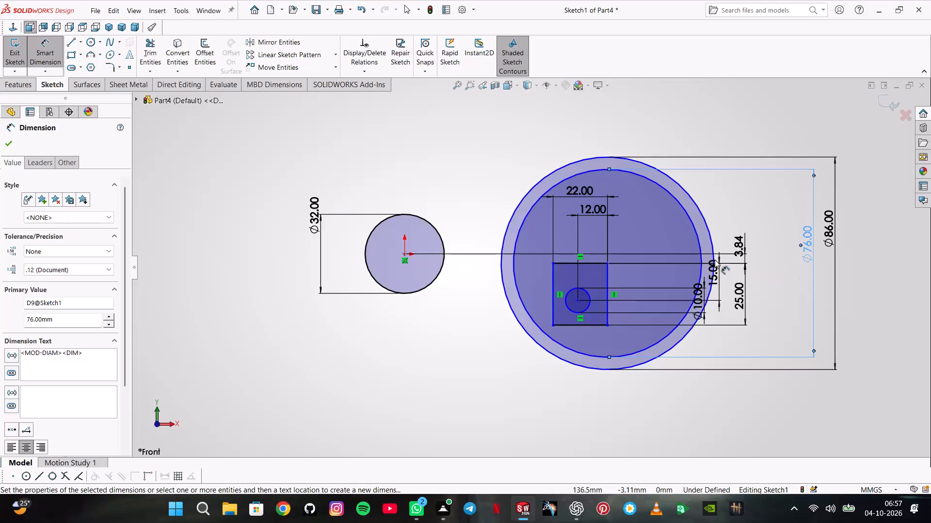
# Sketch a horizontal line about 35 mm long below the circles, continued by a slanted line to the rectangle's lower-right corner.
pyautogui.scroll(3, 646, 275)
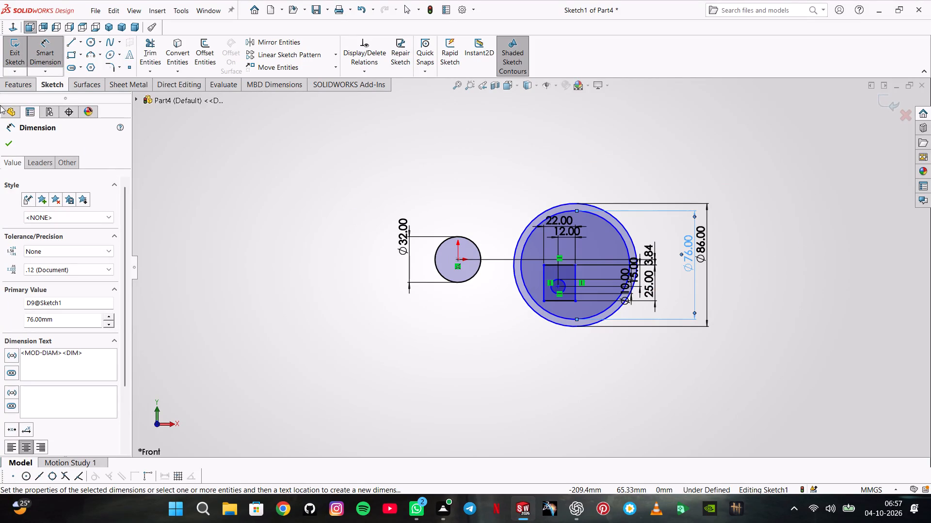
pyautogui.click(73, 41)
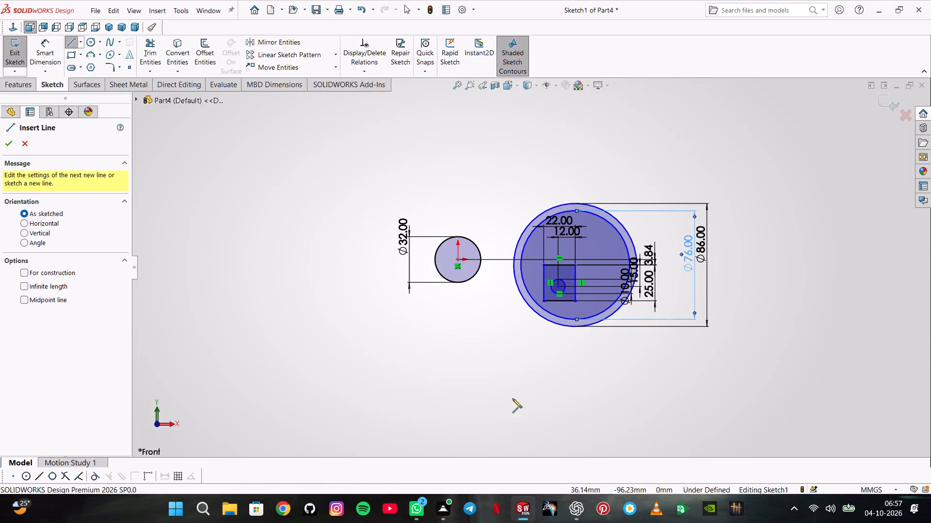
pyautogui.click(456, 405)
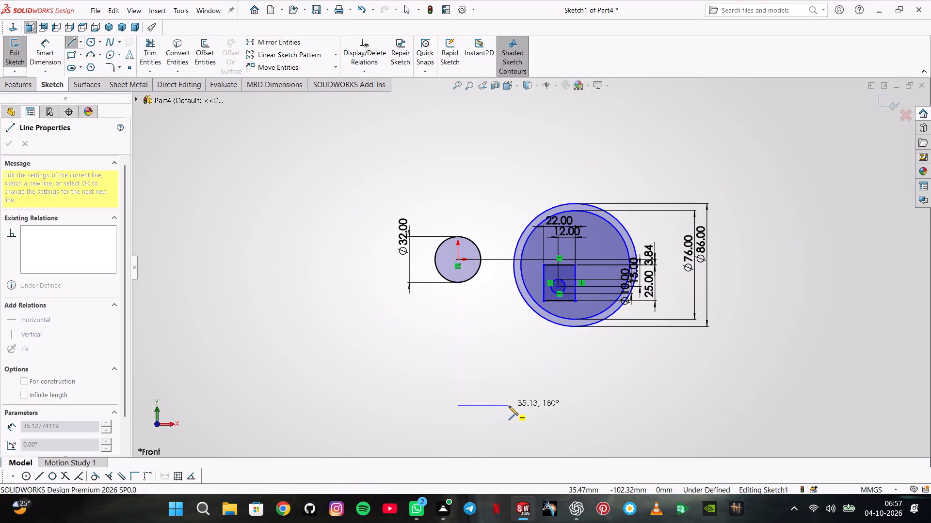
pyautogui.click(509, 406)
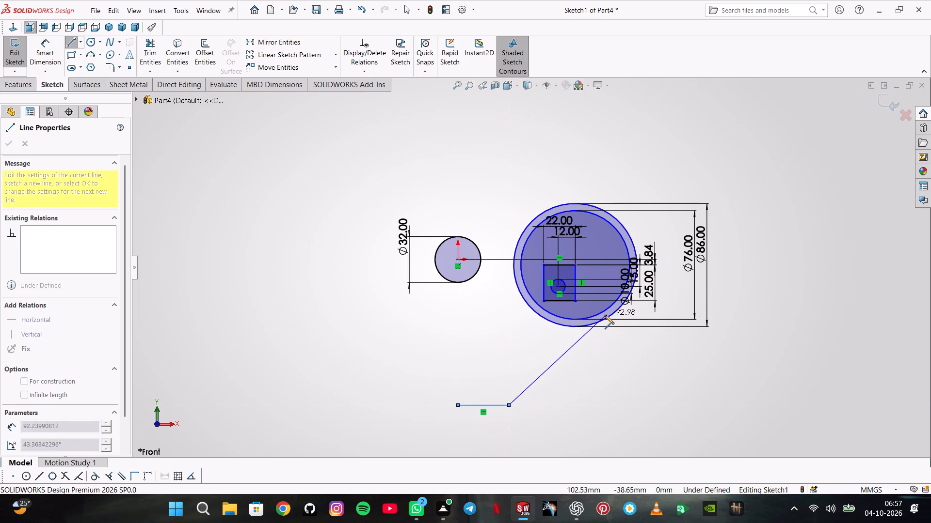
pyautogui.click(575, 303)
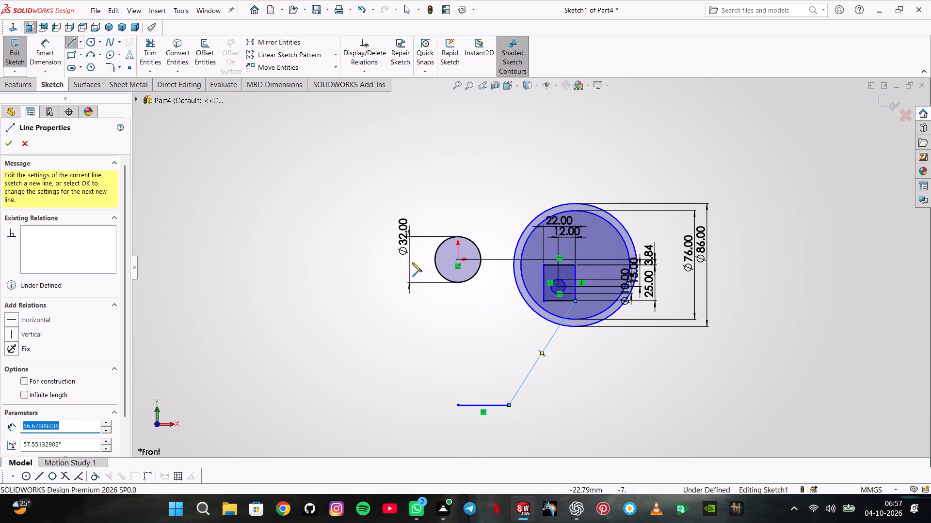
# Dimension the horizontal distance between the rectangle's lower-right corner and the slanted line's lower end to 26 mm.
pyautogui.click(49, 48)
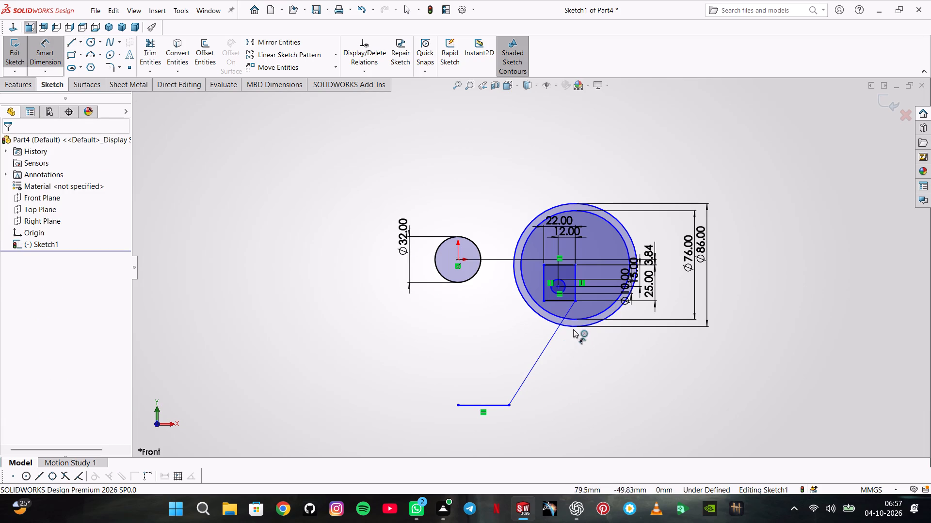
pyautogui.click(577, 301)
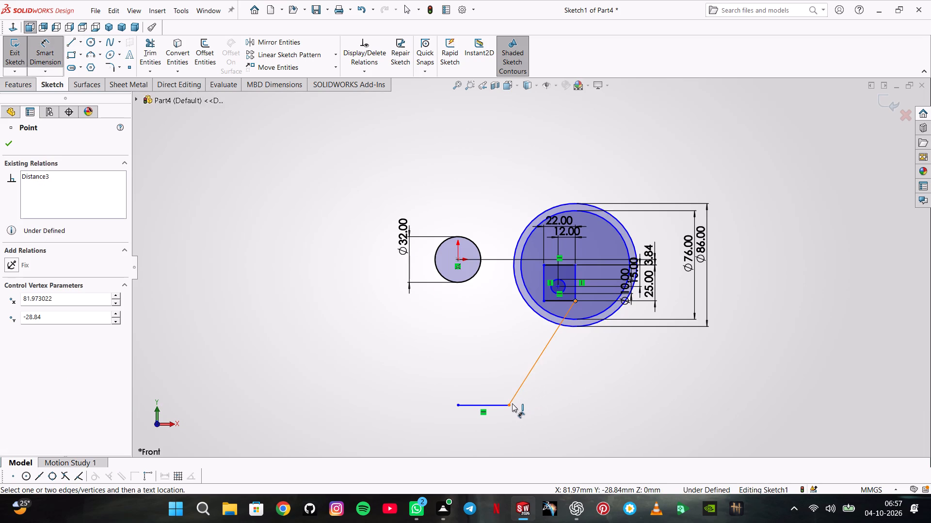
pyautogui.click(512, 404)
pyautogui.click(543, 428)
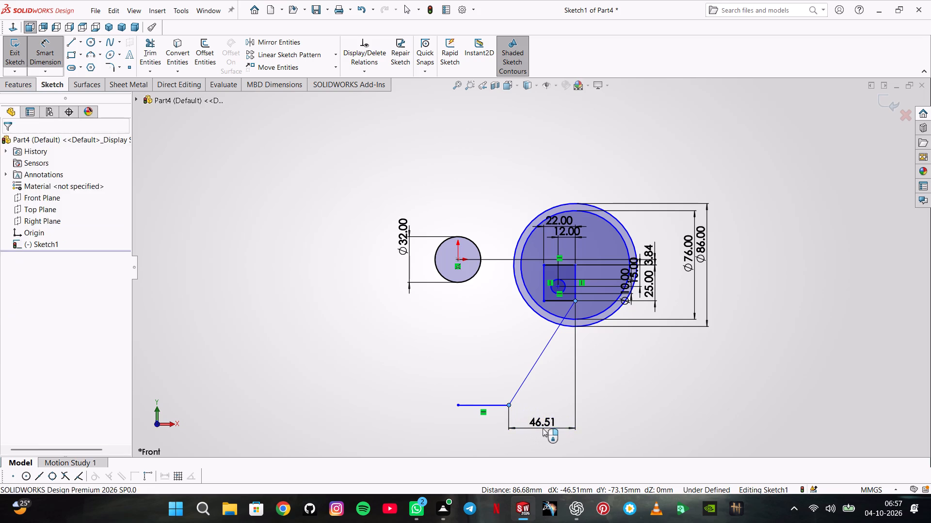
pyautogui.write('26')
pyautogui.press('Return')
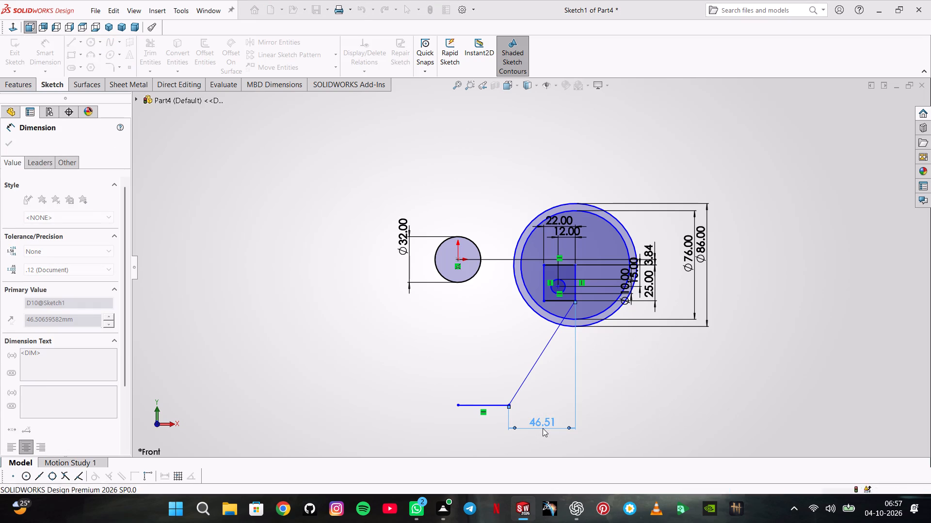
# Dimension the length of the bottom horizontal line to 13 mm.
pyautogui.click(511, 403)
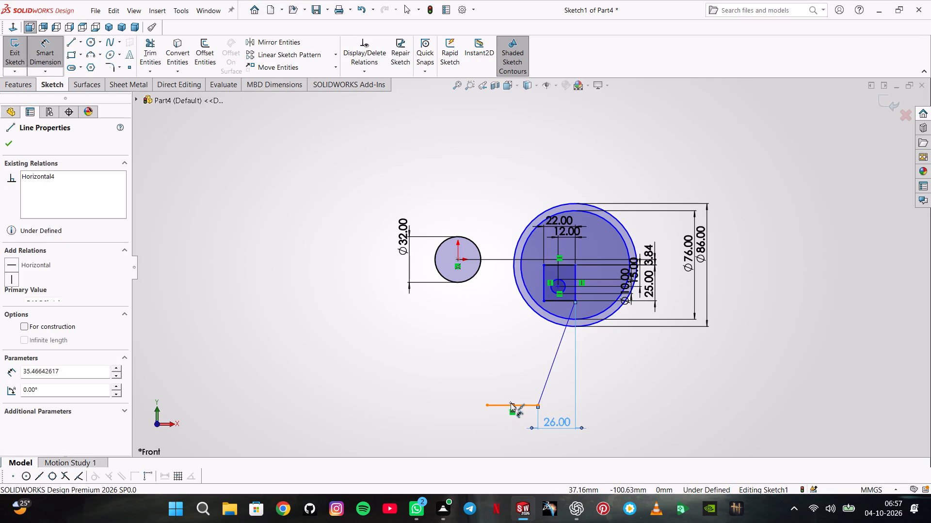
pyautogui.click(502, 408)
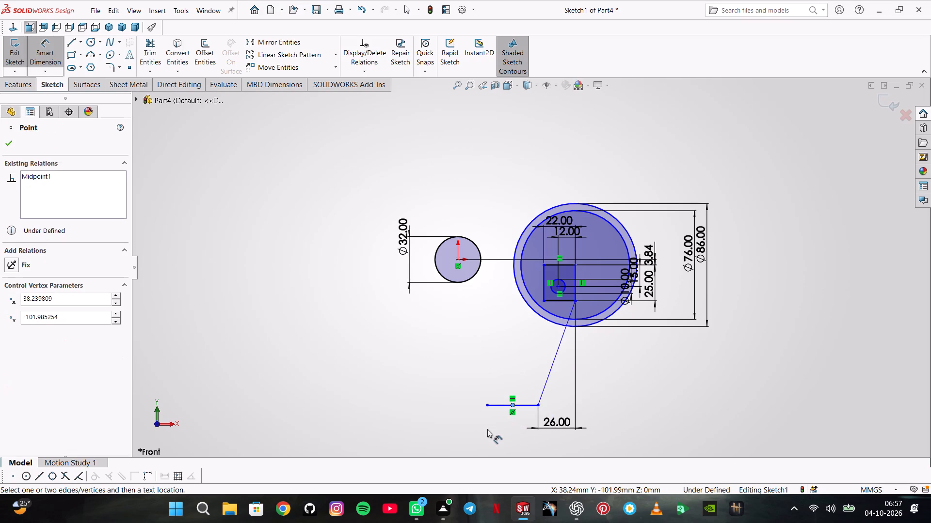
pyautogui.moveTo(495, 405); pyautogui.dragTo(498, 412)
pyautogui.press('Escape')
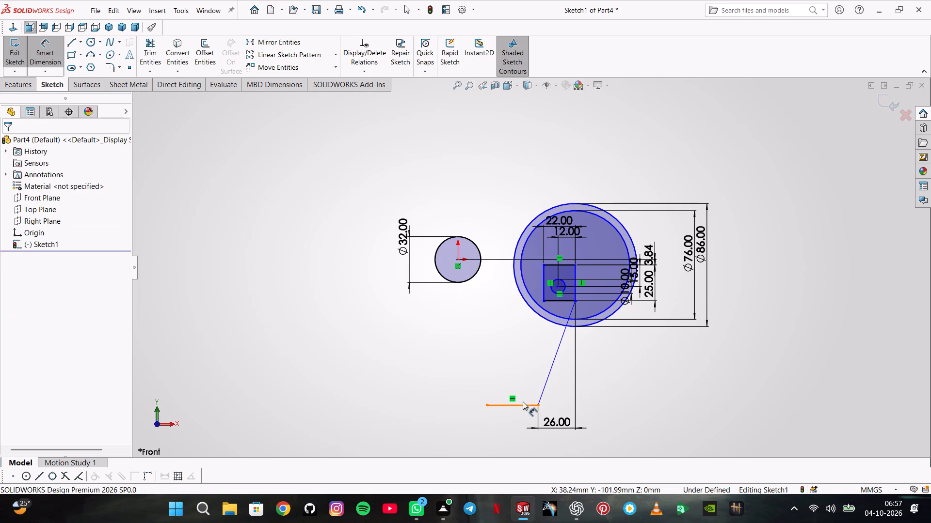
pyautogui.click(530, 405)
pyautogui.click(514, 432)
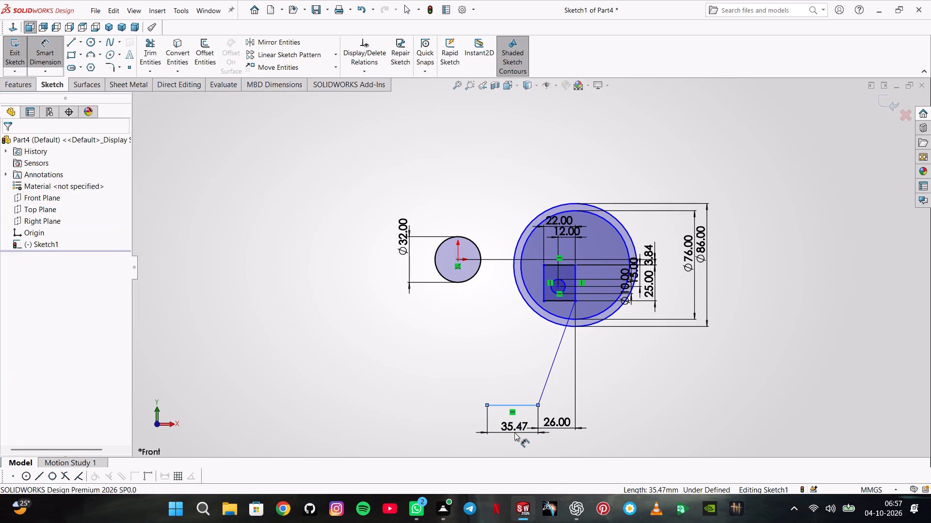
pyautogui.write('13')
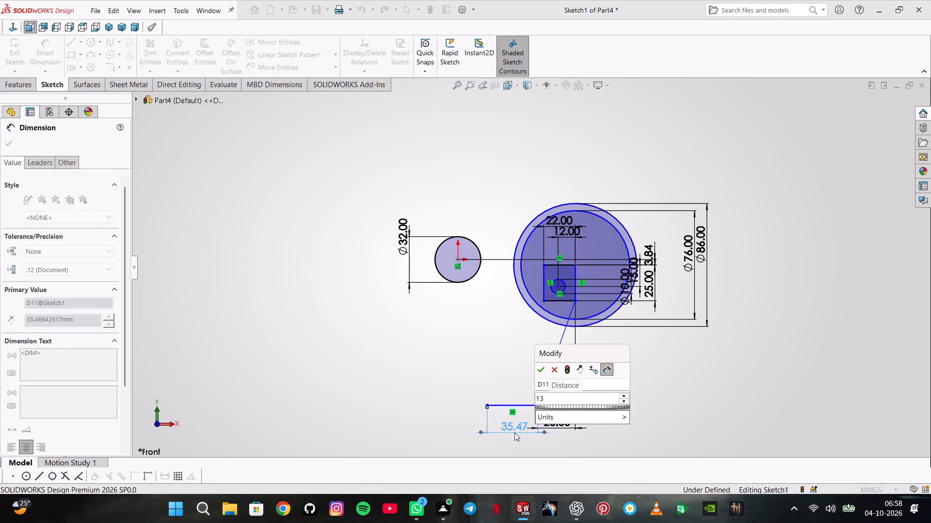
pyautogui.press('Return')
pyautogui.press('Escape')
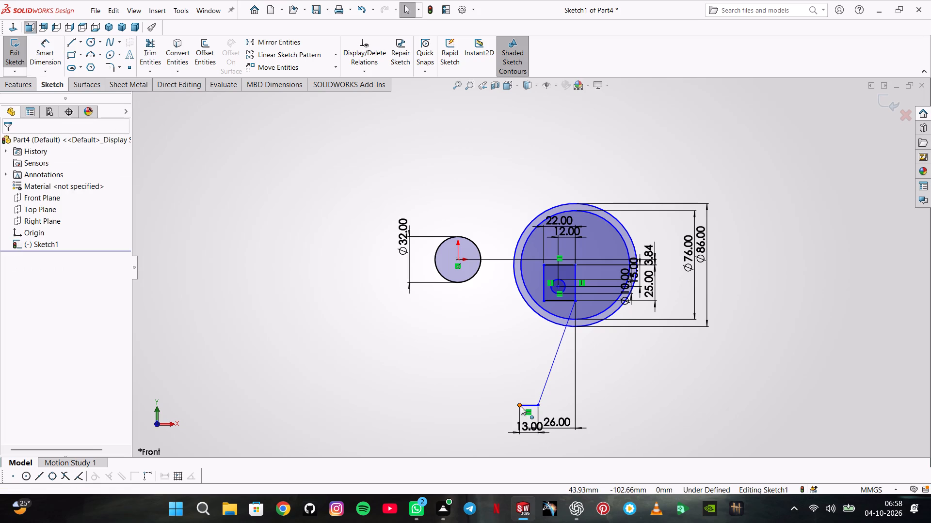
pyautogui.press('Escape')
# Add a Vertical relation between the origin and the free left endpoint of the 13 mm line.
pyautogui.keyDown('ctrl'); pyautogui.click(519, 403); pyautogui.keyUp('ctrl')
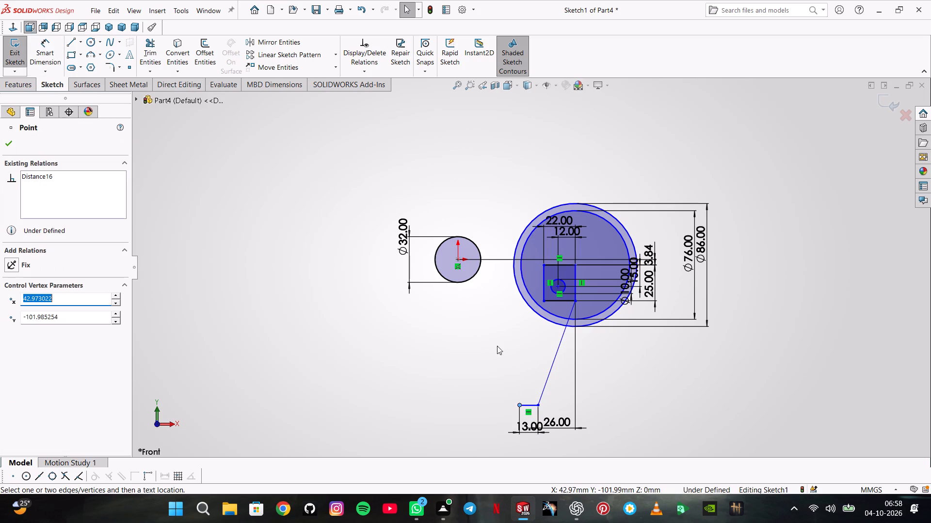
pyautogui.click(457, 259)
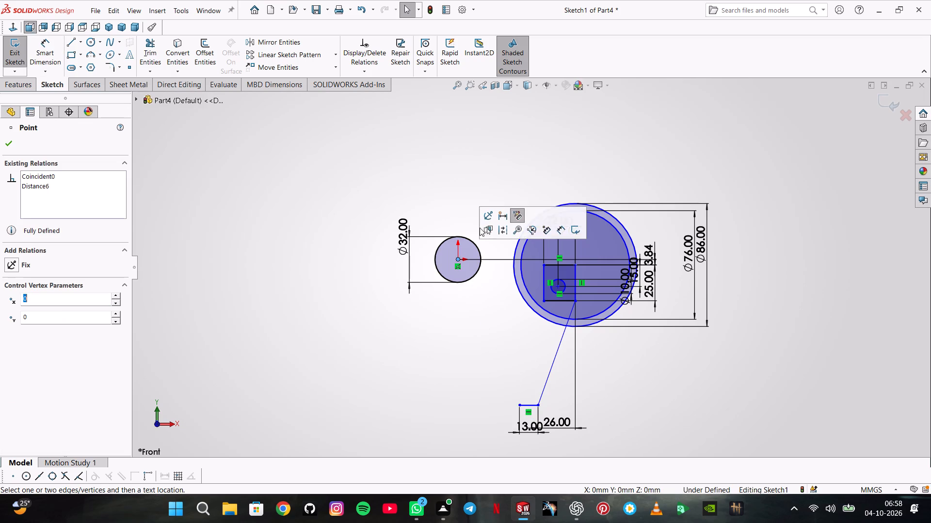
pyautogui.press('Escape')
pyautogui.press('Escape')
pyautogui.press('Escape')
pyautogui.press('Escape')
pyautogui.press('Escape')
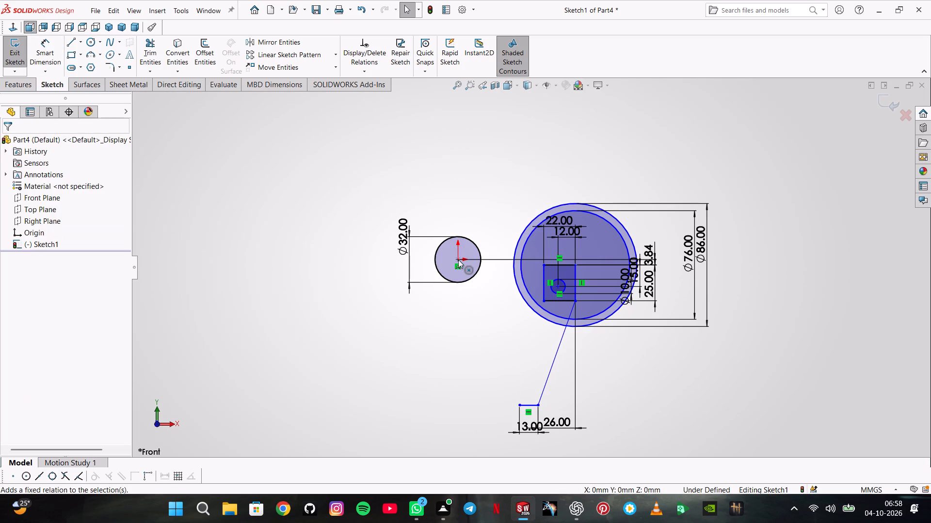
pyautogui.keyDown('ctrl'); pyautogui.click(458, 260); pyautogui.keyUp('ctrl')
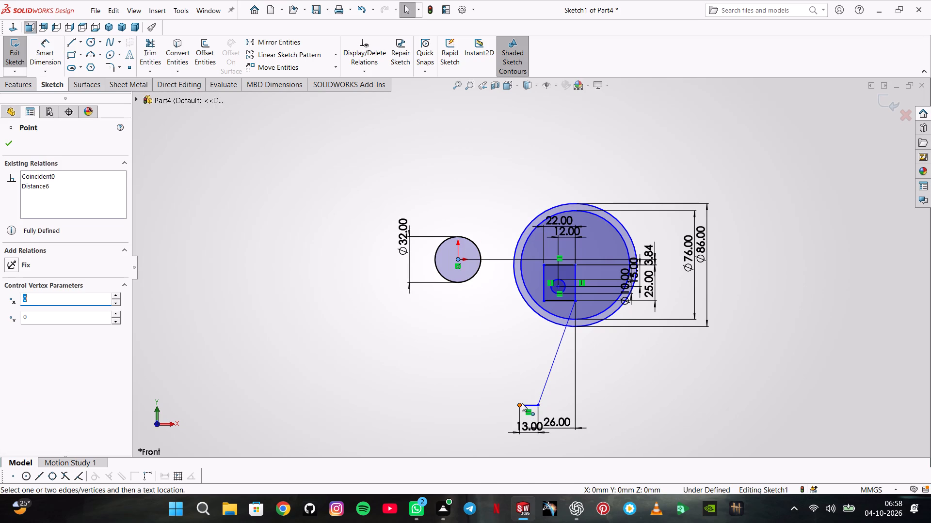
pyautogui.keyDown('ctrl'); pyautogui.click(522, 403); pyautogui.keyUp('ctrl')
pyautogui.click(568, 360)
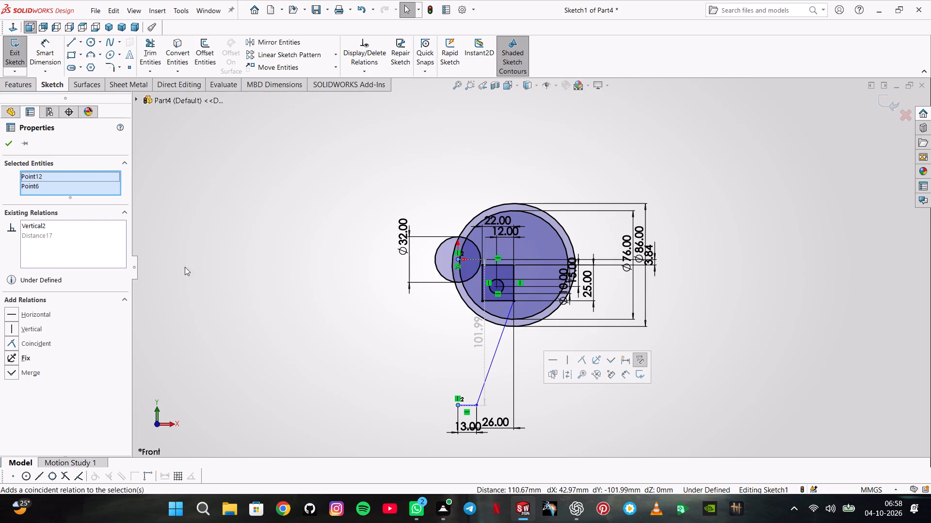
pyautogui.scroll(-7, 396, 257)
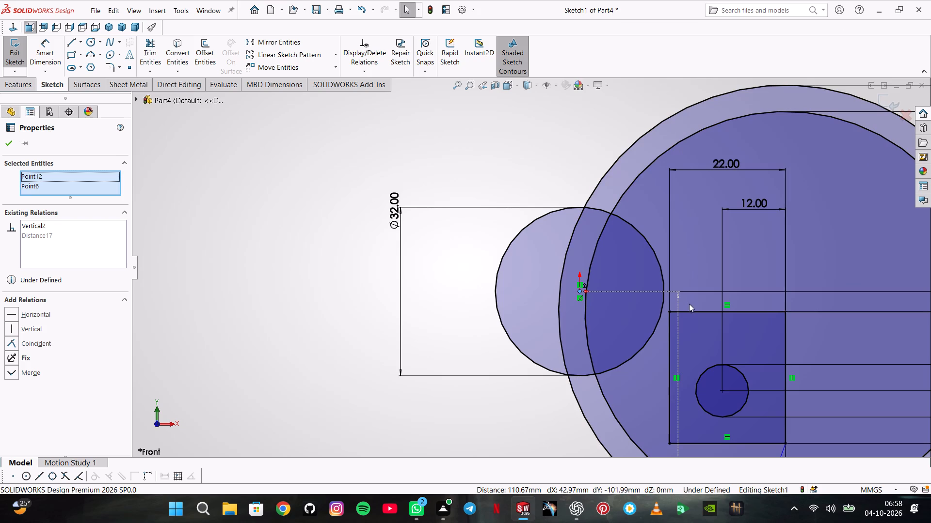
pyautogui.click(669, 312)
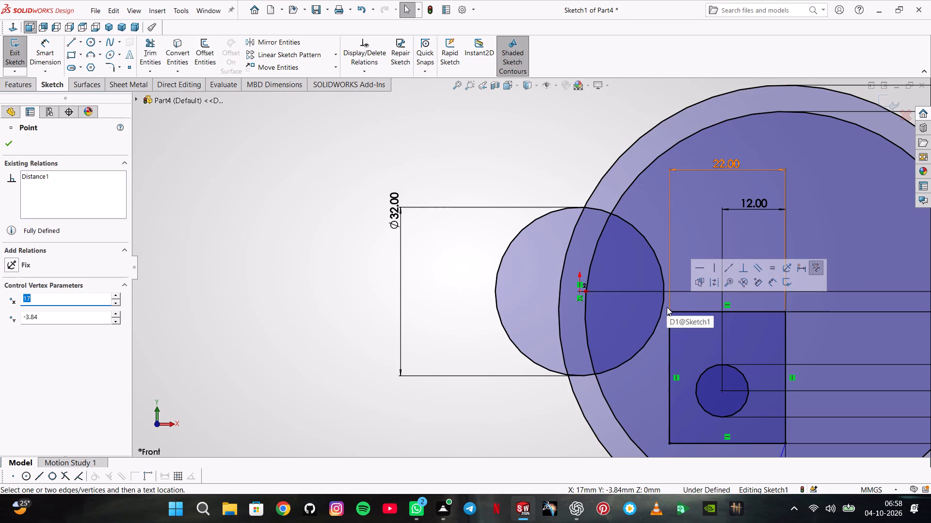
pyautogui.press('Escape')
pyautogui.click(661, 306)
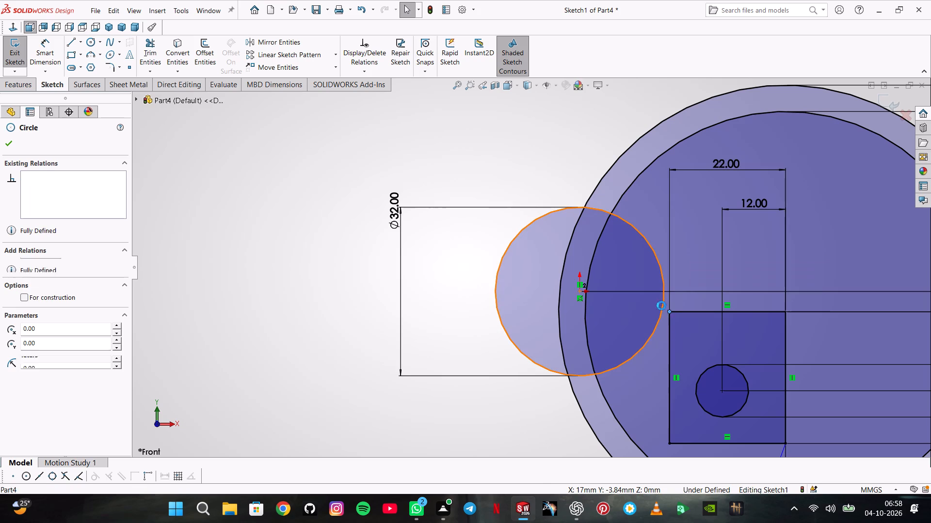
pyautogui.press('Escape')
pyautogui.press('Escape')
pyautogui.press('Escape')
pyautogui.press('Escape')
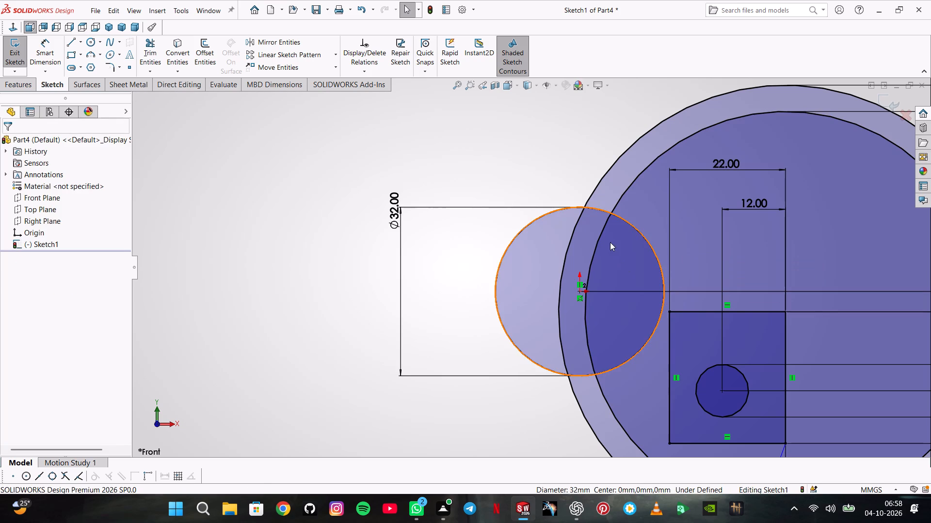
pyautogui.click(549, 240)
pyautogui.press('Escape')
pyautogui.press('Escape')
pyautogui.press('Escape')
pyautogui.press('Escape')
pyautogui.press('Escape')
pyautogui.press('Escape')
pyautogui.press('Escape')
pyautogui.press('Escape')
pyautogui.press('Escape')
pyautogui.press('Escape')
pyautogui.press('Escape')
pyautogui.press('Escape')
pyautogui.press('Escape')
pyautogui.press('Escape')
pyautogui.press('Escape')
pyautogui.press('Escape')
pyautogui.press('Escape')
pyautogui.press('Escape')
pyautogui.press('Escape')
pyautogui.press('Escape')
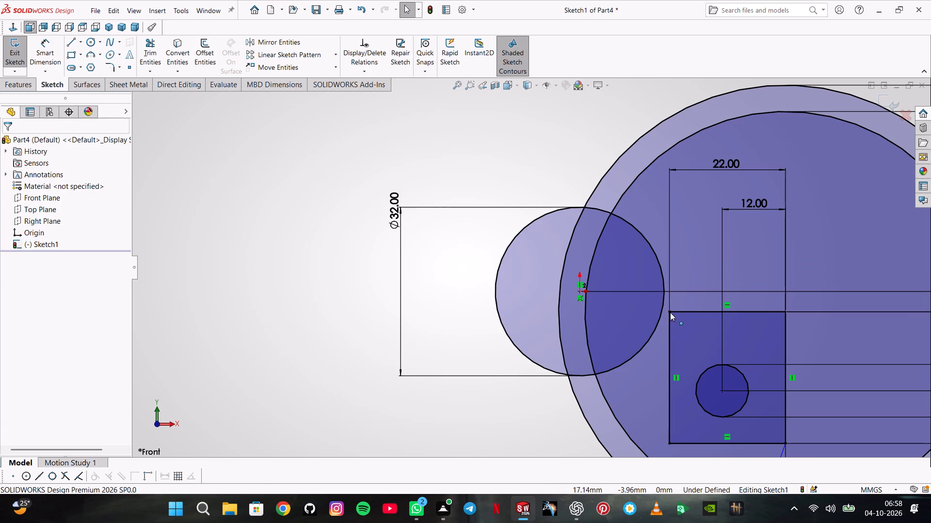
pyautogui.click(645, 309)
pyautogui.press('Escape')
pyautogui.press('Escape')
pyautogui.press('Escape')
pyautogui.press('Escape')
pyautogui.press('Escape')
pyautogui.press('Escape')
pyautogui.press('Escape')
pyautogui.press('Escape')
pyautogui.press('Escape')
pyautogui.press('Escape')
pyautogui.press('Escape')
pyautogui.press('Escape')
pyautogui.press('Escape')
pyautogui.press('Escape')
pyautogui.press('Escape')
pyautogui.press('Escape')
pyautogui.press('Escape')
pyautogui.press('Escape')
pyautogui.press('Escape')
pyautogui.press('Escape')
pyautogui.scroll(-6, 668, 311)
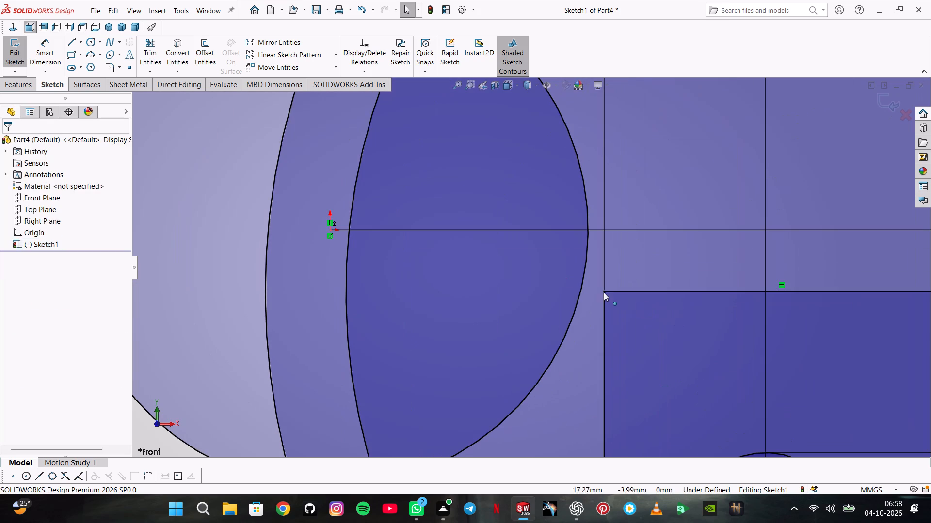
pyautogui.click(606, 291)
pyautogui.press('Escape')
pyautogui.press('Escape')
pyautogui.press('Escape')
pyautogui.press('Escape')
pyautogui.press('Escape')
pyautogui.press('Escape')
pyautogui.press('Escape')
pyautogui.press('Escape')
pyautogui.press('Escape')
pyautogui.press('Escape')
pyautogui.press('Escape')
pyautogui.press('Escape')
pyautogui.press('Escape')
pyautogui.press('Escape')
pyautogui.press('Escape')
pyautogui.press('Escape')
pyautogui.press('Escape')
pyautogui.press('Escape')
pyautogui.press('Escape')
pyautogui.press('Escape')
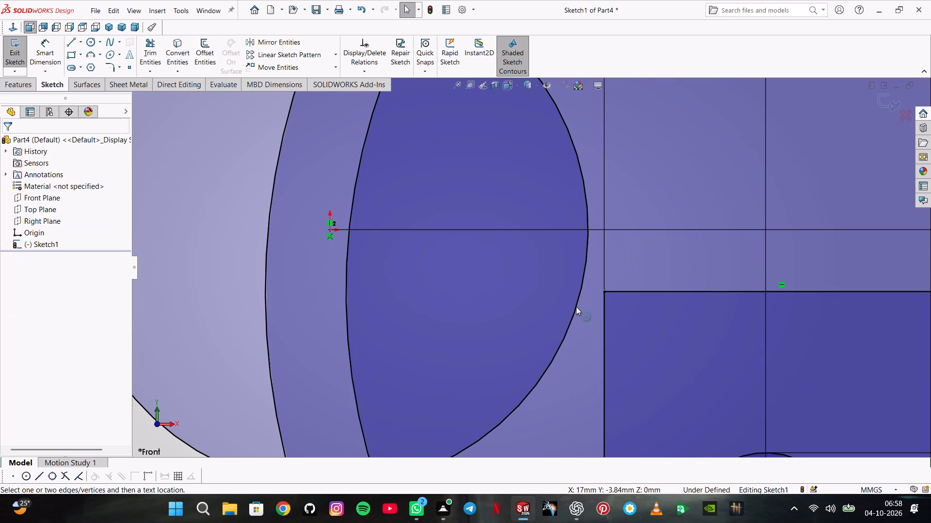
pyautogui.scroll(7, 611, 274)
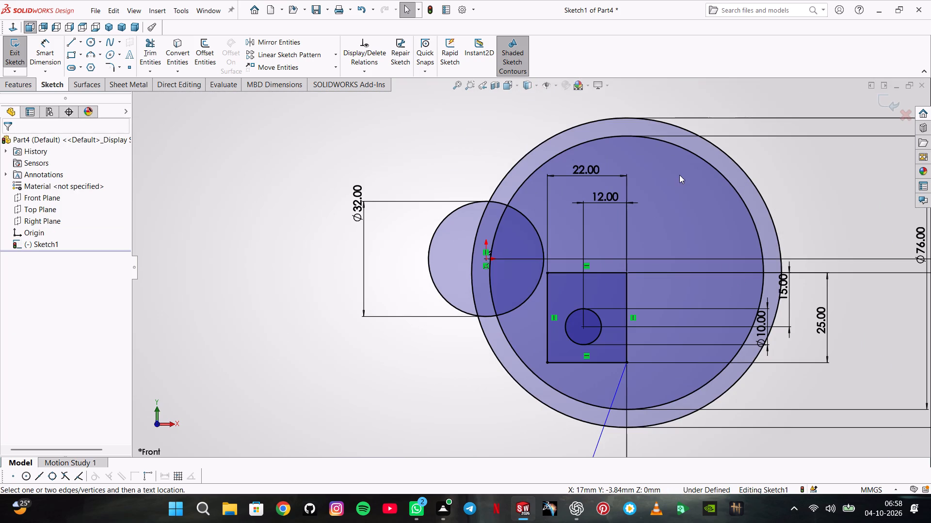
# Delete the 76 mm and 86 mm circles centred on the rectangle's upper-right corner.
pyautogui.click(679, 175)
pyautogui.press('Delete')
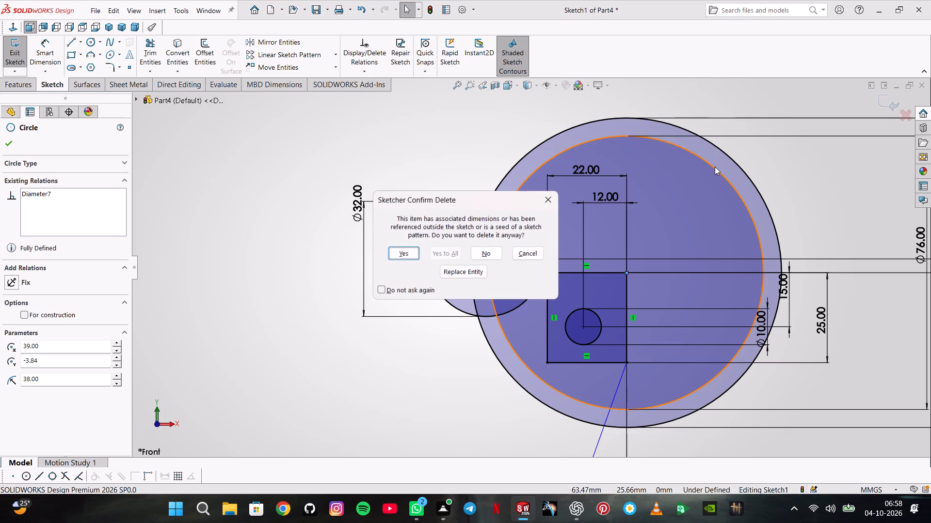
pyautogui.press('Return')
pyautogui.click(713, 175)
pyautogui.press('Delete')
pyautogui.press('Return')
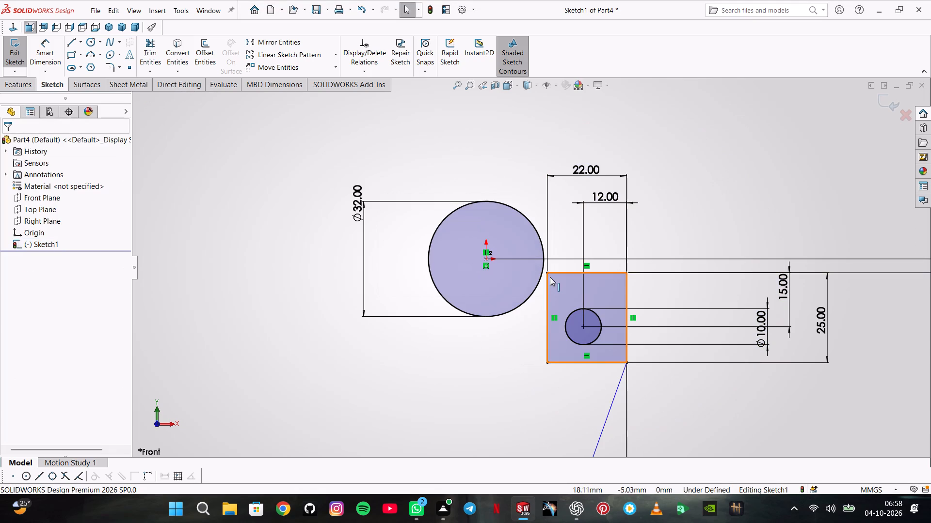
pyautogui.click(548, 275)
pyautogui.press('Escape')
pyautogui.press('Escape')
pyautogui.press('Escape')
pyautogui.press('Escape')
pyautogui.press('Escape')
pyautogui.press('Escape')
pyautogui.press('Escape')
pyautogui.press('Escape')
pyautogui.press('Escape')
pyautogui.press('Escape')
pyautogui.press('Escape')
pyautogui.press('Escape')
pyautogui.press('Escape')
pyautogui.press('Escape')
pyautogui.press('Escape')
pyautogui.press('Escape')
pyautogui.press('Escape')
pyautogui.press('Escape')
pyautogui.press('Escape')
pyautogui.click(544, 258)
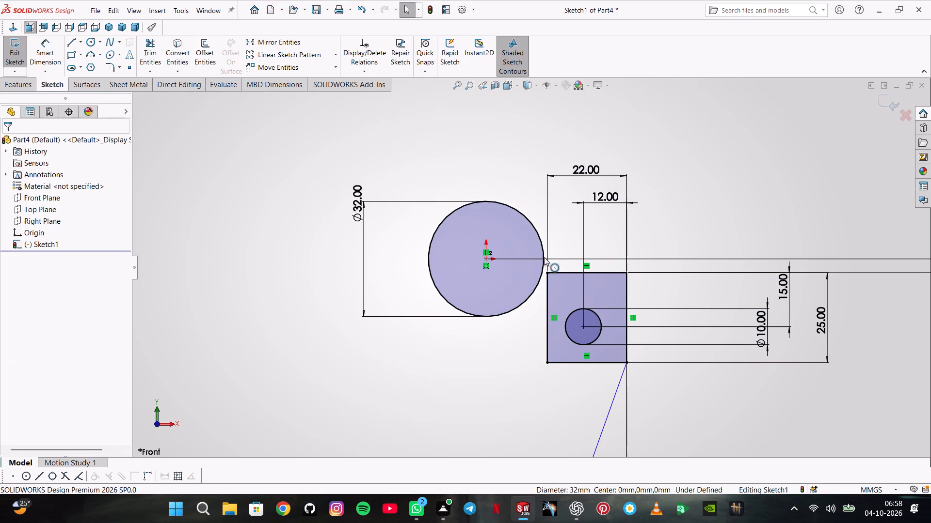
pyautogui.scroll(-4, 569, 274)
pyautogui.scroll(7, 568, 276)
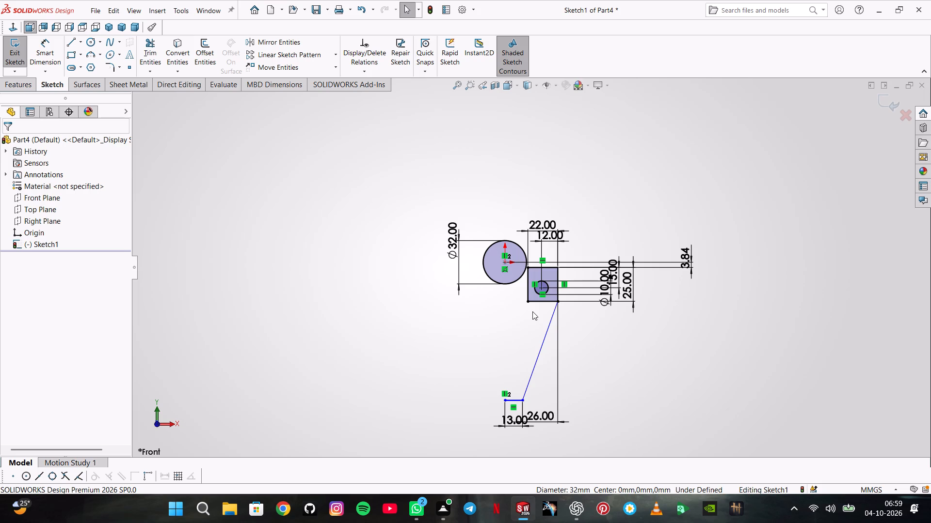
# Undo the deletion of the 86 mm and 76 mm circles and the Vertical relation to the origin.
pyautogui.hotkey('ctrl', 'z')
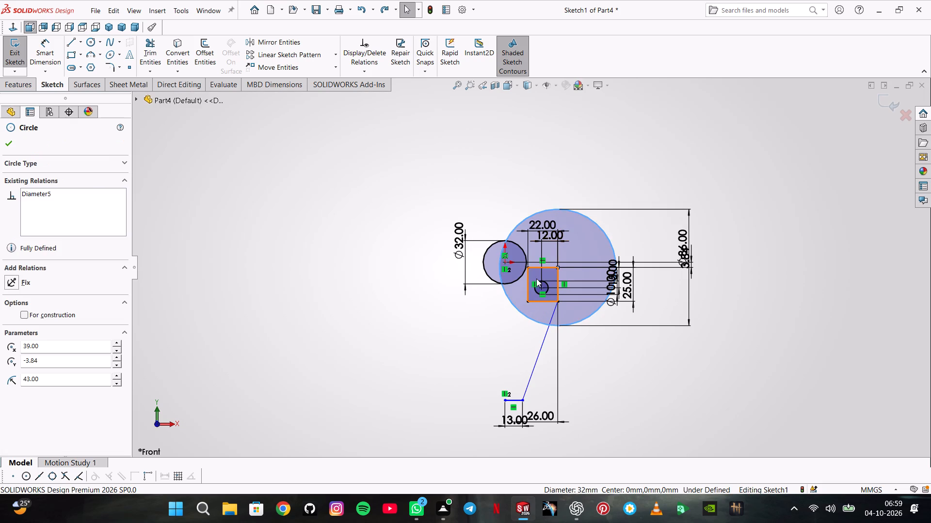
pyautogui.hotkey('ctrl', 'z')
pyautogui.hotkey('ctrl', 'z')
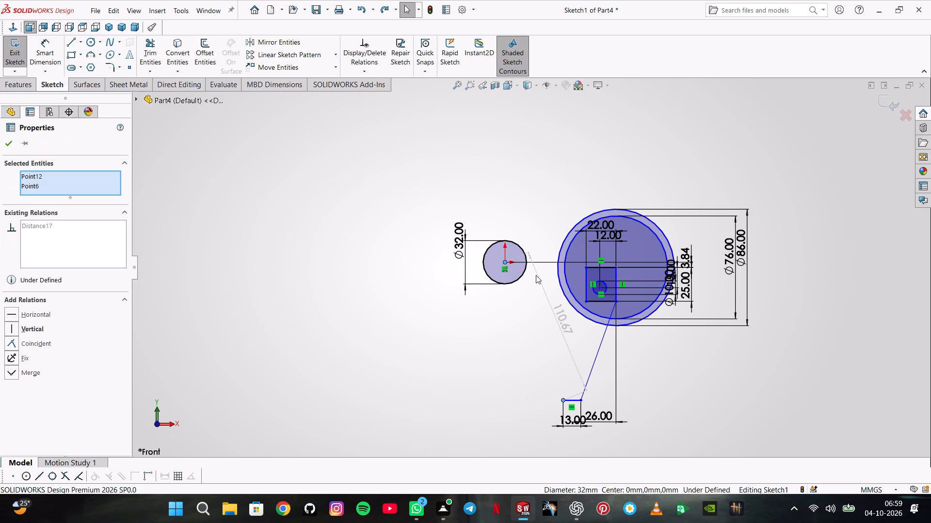
# Add a Coincident relation between the rectangle's upper-left corner and the 32 mm origin circle.
pyautogui.press('Escape')
pyautogui.press('Escape')
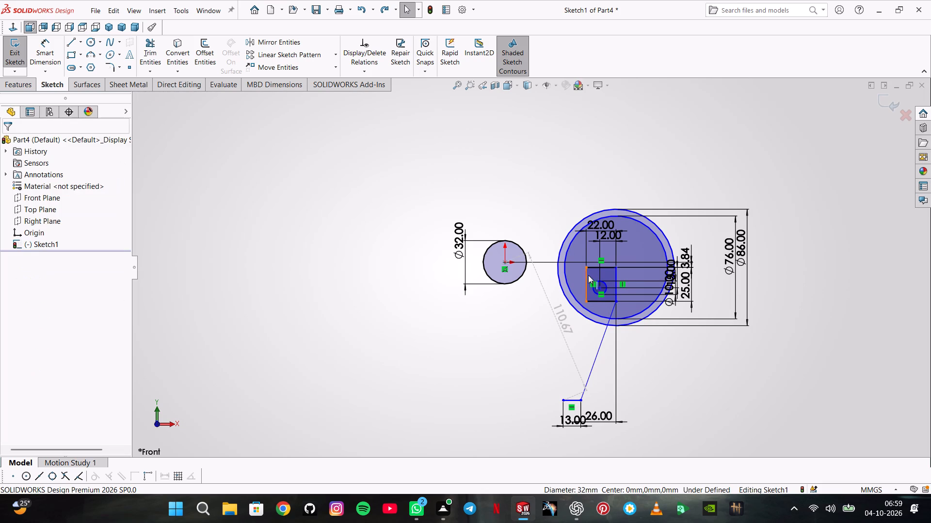
pyautogui.click(586, 268)
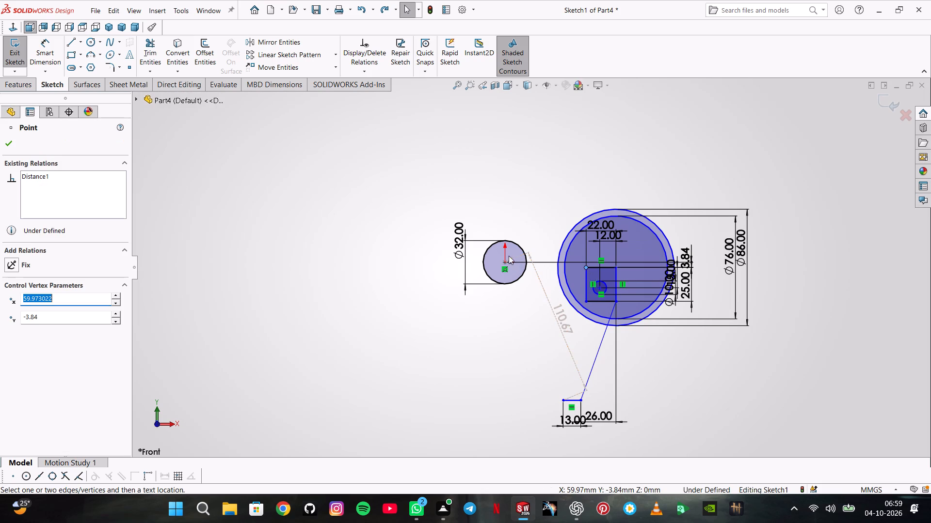
pyautogui.keyDown('ctrl'); pyautogui.click(516, 250); pyautogui.keyUp('ctrl')
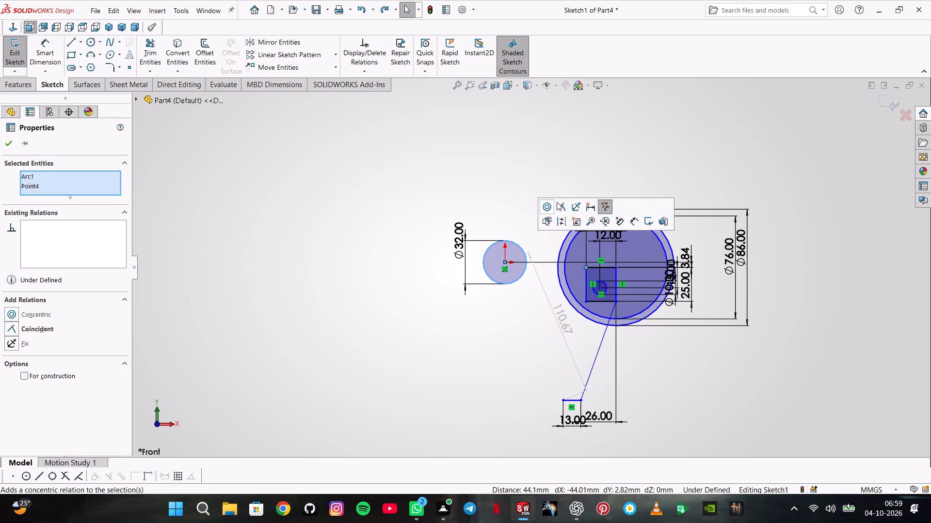
pyautogui.click(559, 203)
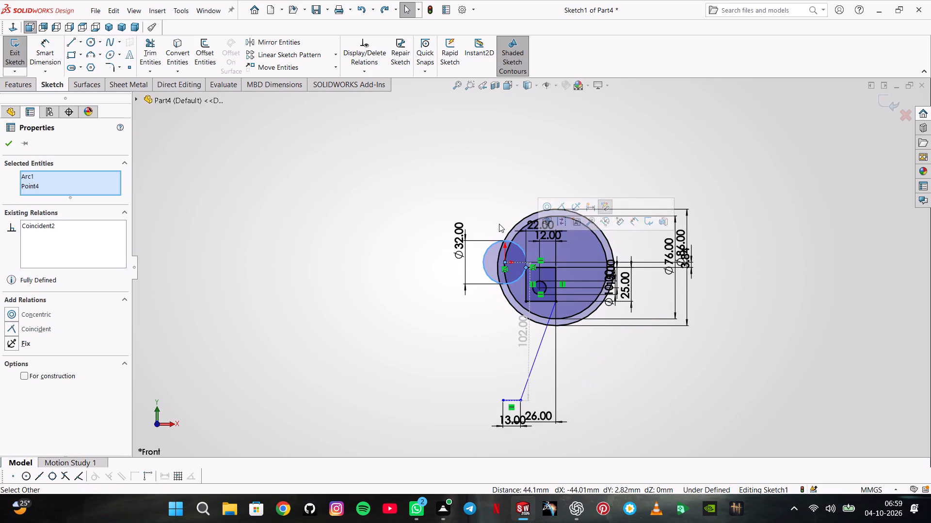
pyautogui.press('Escape')
pyautogui.press('Escape')
pyautogui.press('Escape')
# Delete the 76 mm and 86 mm circles centred on the rectangle's upper-right corner.
pyautogui.scroll(-4, 526, 258)
pyautogui.scroll(4, 526, 259)
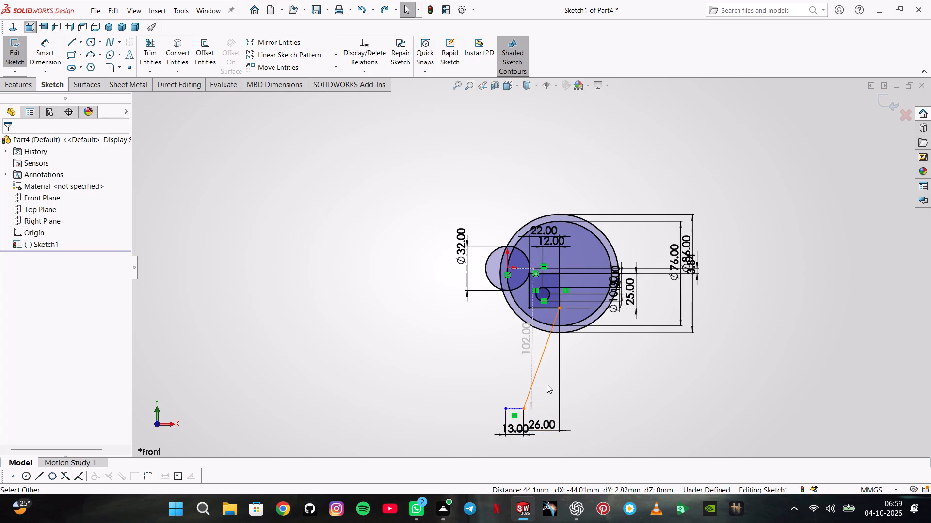
pyautogui.scroll(1, 546, 391)
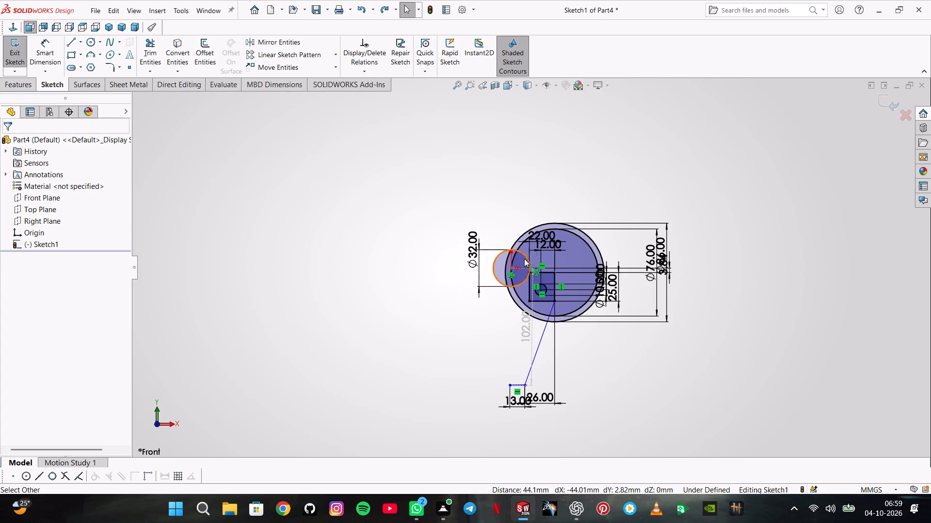
pyautogui.scroll(-1, 539, 257)
pyautogui.click(588, 243)
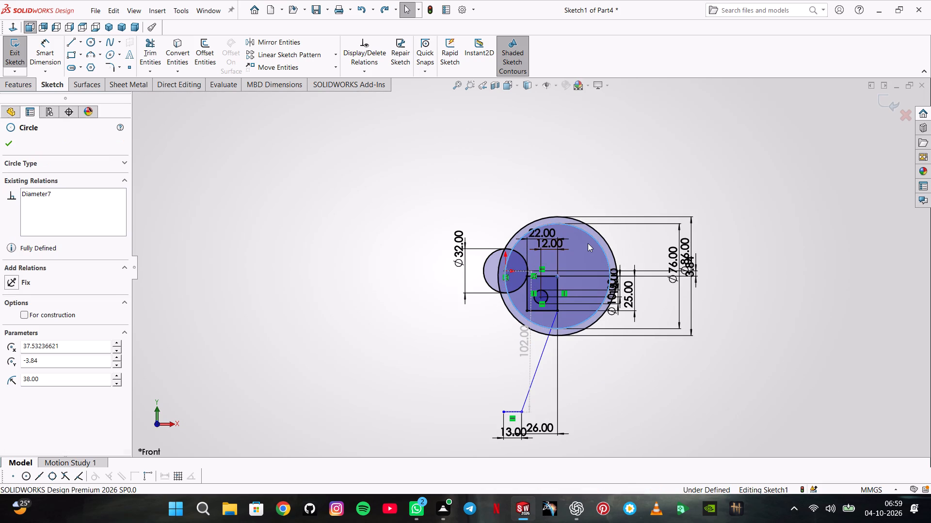
pyautogui.press('Delete')
pyautogui.press('Return')
pyautogui.click(595, 243)
pyautogui.press('Delete')
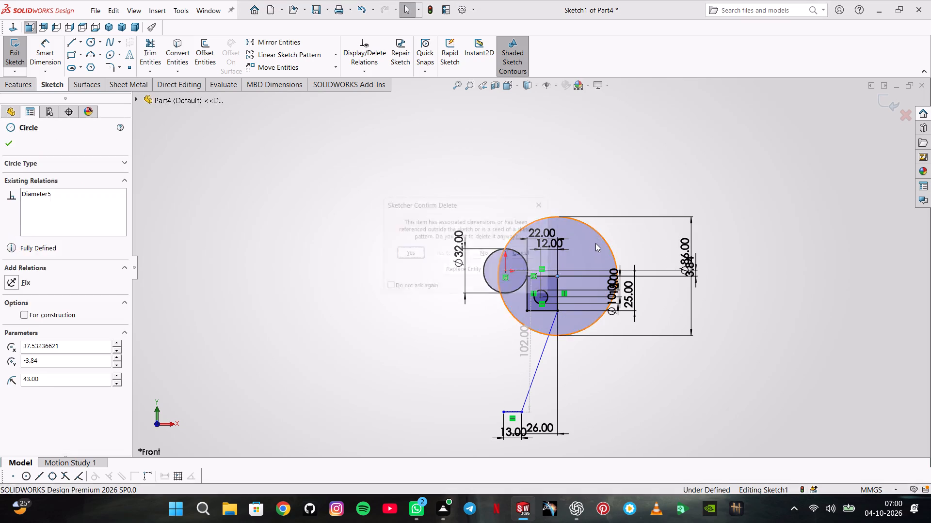
pyautogui.press('Return')
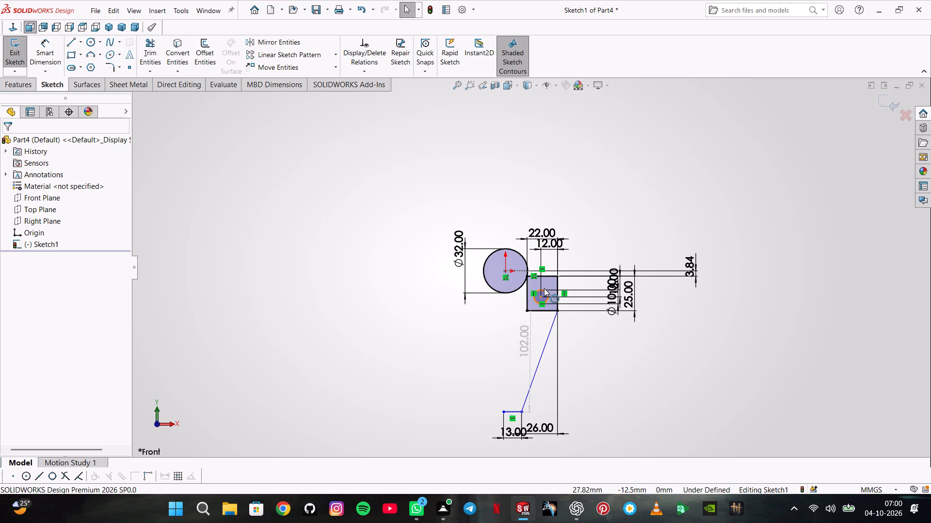
# Sketch a line sloping down from the upper left to just below the 32 mm origin circle.
pyautogui.scroll(1, 544, 288)
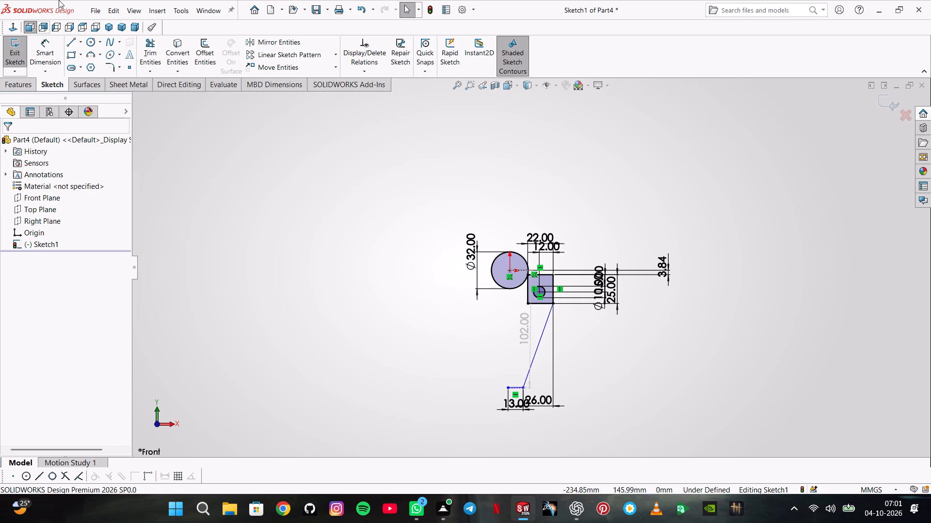
pyautogui.click(71, 46)
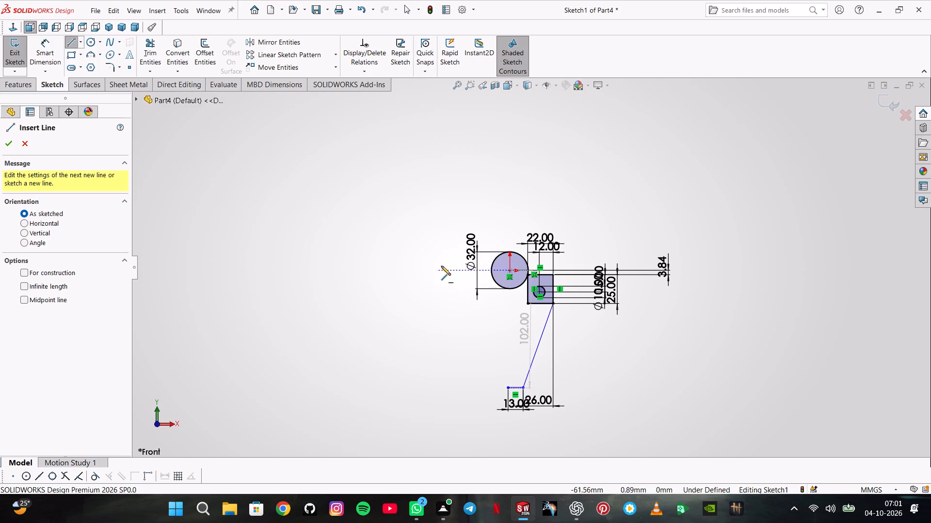
pyautogui.click(445, 251)
pyautogui.click(516, 309)
pyautogui.doubleClick(366, 266)
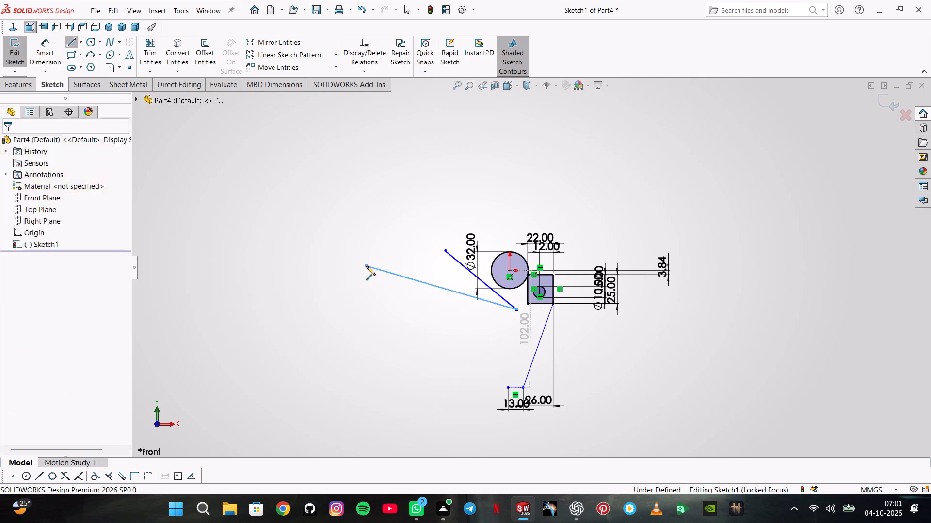
pyautogui.click(46, 46)
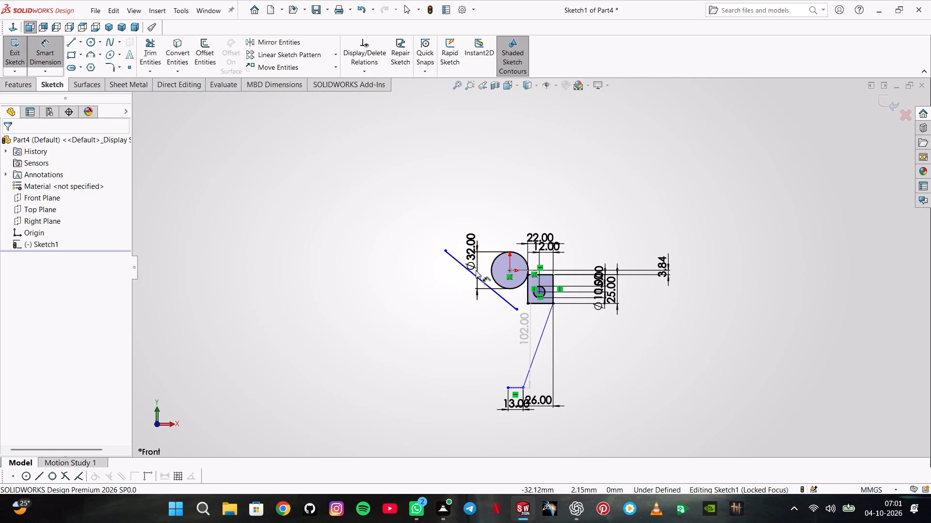
pyautogui.press('Escape')
pyautogui.press('Escape')
# Add a Tangent relation between the 32 mm origin circle and the sloping line beside it.
pyautogui.click(503, 276)
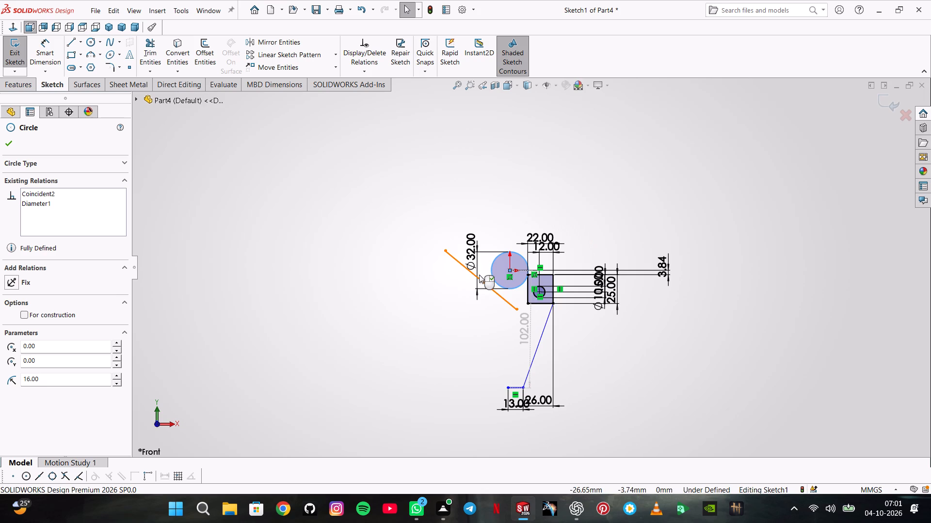
pyautogui.keyDown('ctrl'); pyautogui.click(482, 280); pyautogui.keyUp('ctrl')
pyautogui.click(510, 237)
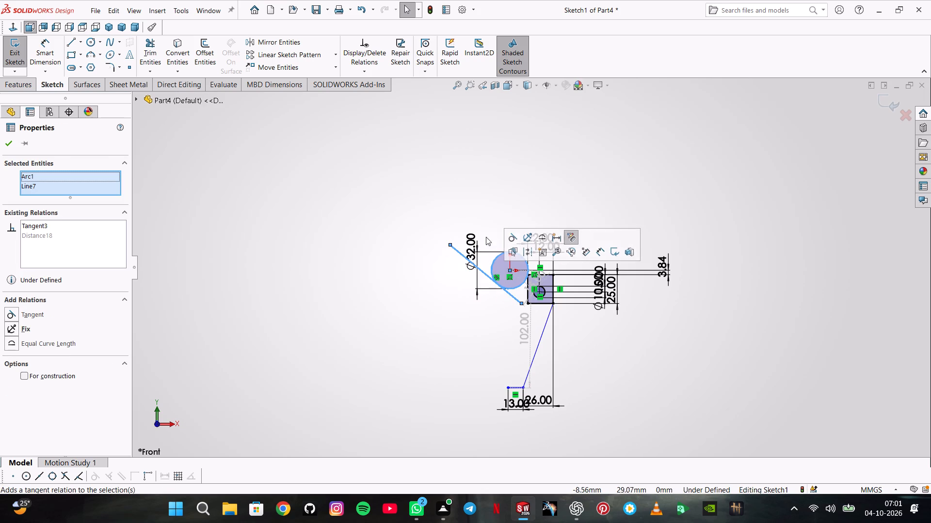
pyautogui.click(317, 225)
pyautogui.press('`')
pyautogui.press('Escape')
pyautogui.press('Escape')
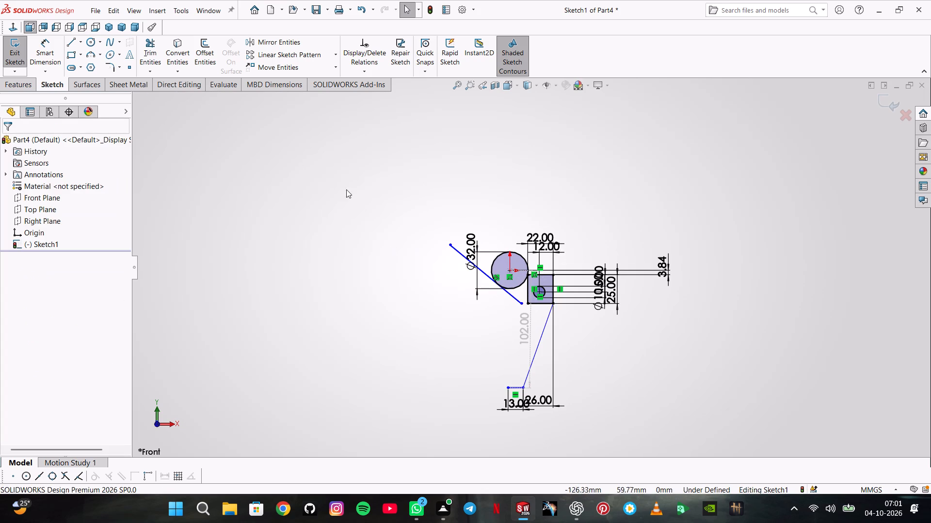
# Trim the sloping line past its tangent point and the origin circle's upper portion, keeping the lower arc to the rectangle's corner.
pyautogui.click(144, 47)
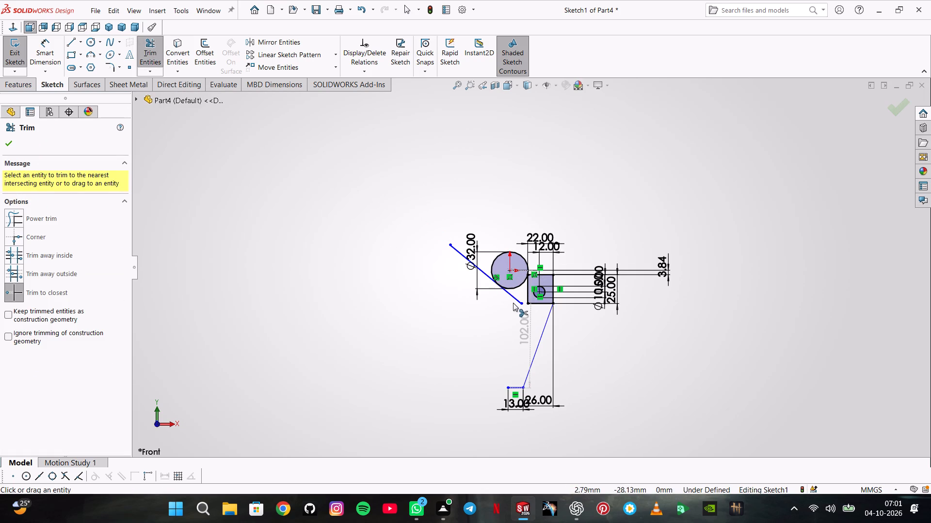
pyautogui.click(514, 297)
pyautogui.press('Escape')
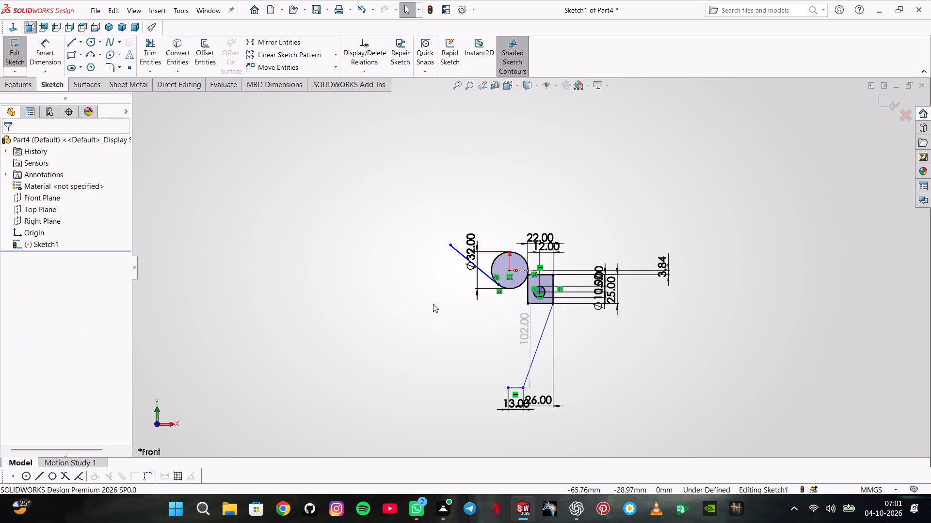
pyautogui.click(154, 44)
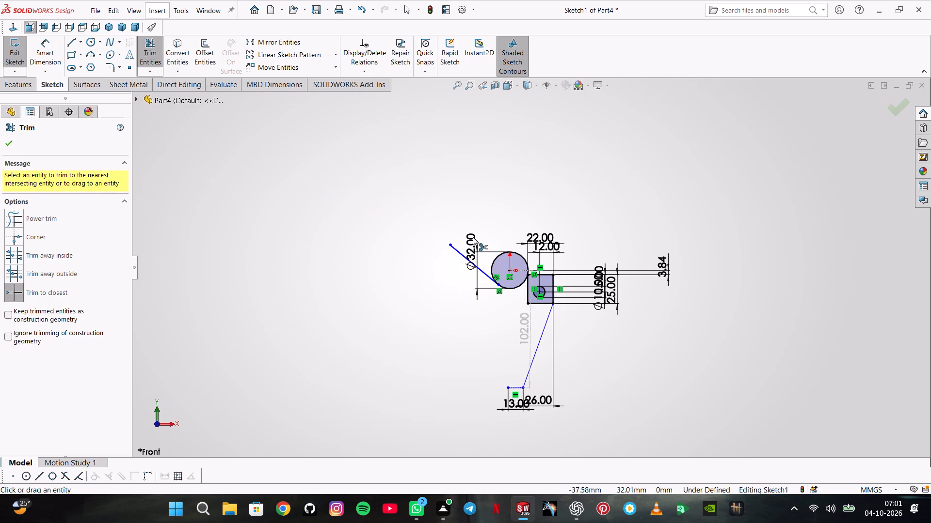
pyautogui.click(497, 257)
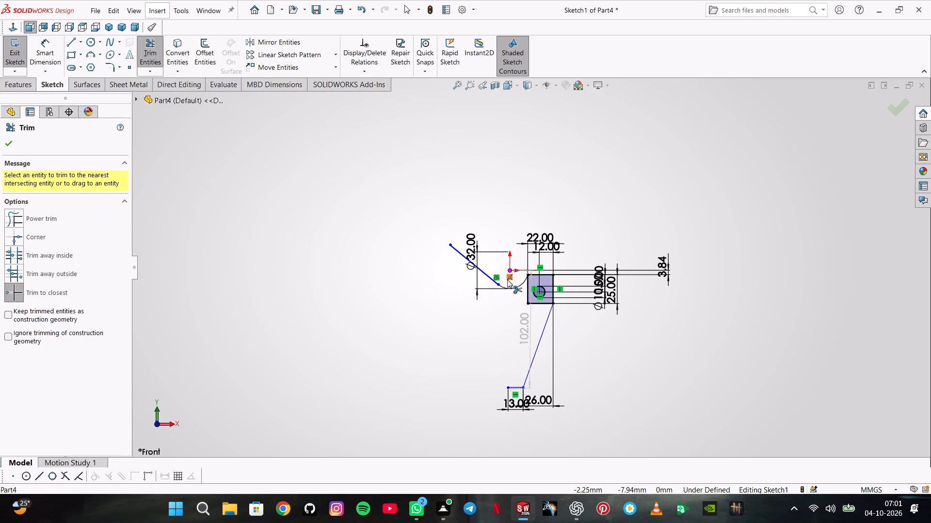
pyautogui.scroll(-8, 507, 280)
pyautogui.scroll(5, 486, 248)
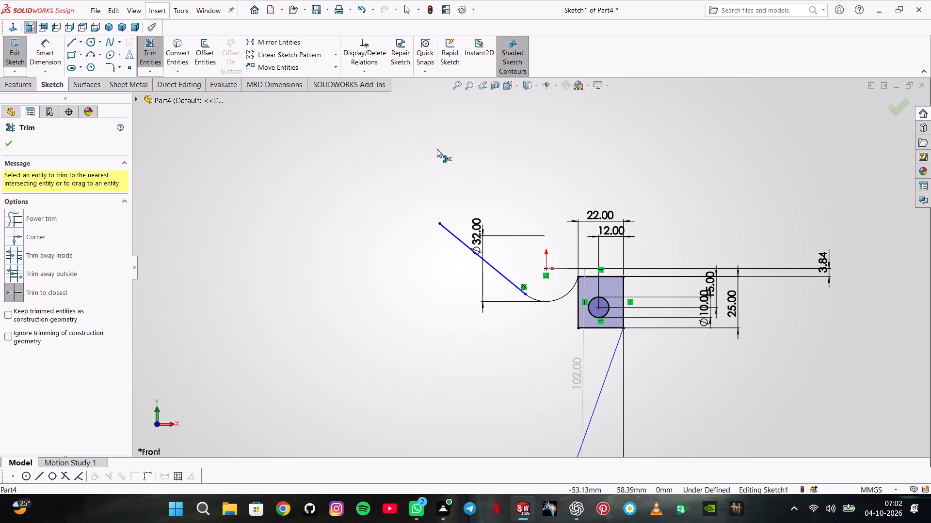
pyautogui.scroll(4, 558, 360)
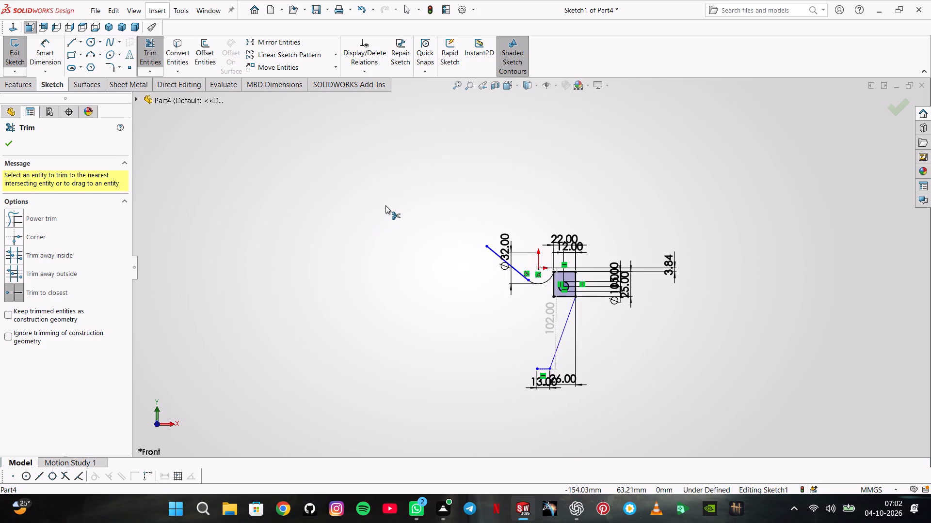
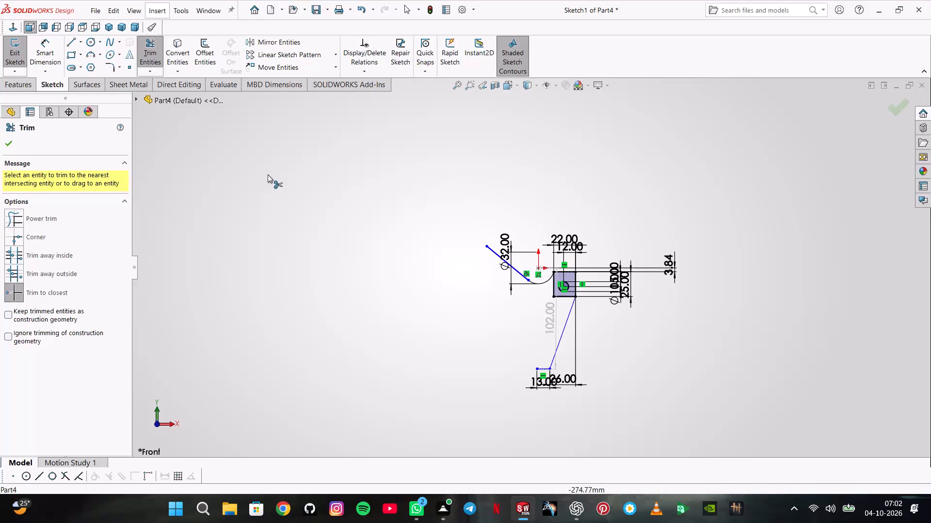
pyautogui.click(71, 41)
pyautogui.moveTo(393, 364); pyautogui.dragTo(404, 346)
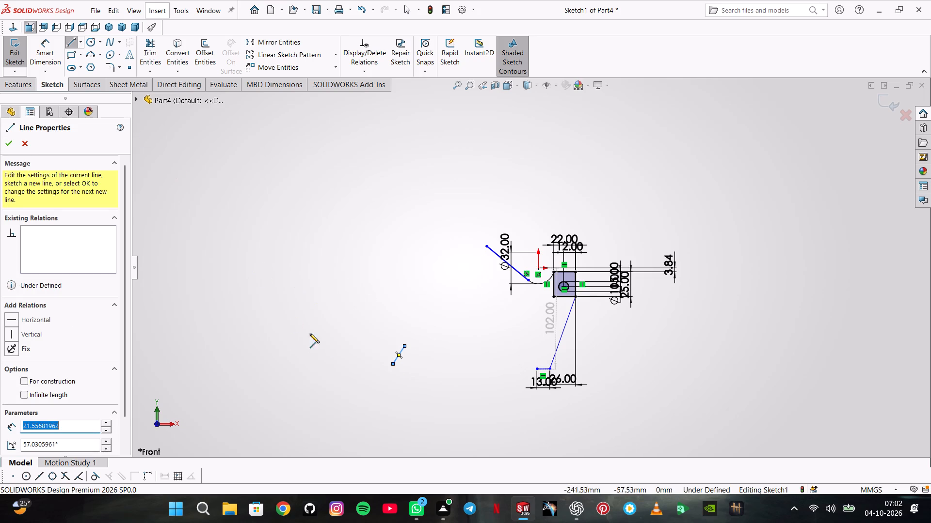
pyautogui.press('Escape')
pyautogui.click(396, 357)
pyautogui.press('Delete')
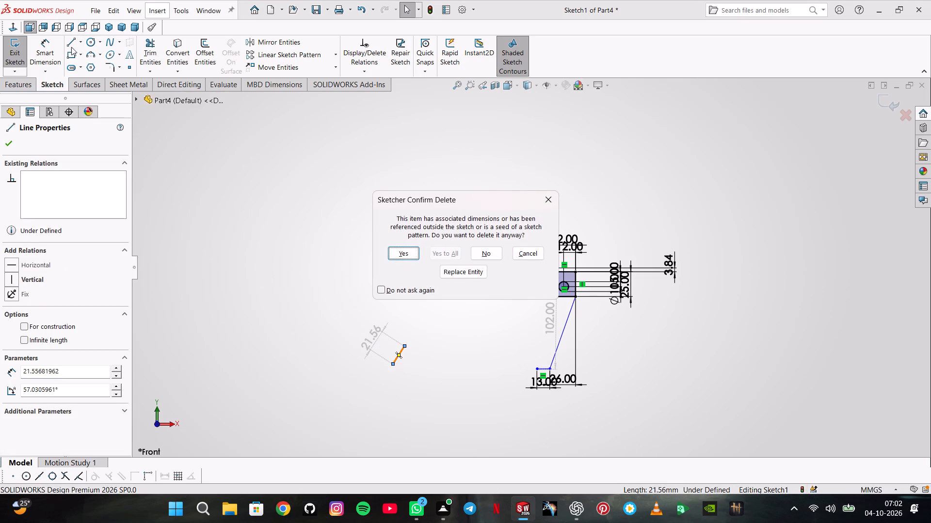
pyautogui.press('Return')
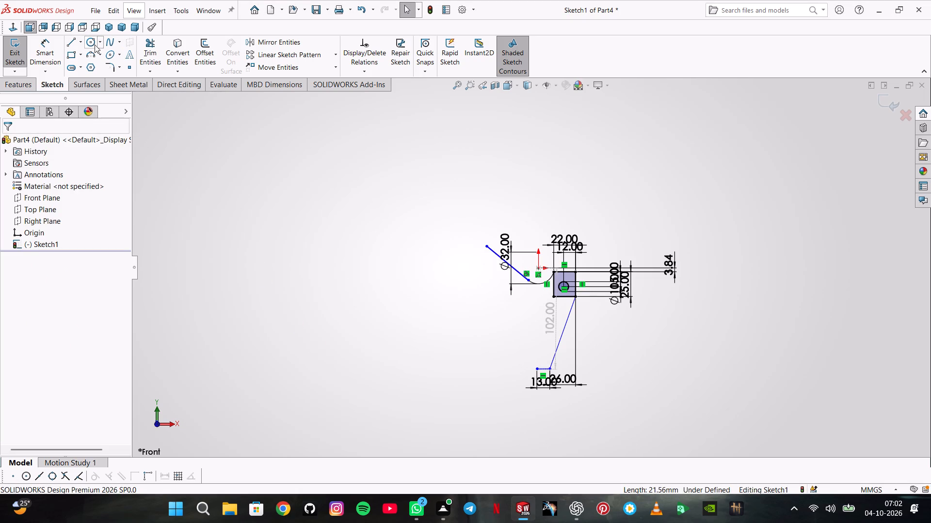
# Sketch a corner rectangle in the empty area left of the profile and dimension it 27 mm wide and 33 mm high.
pyautogui.click(76, 55)
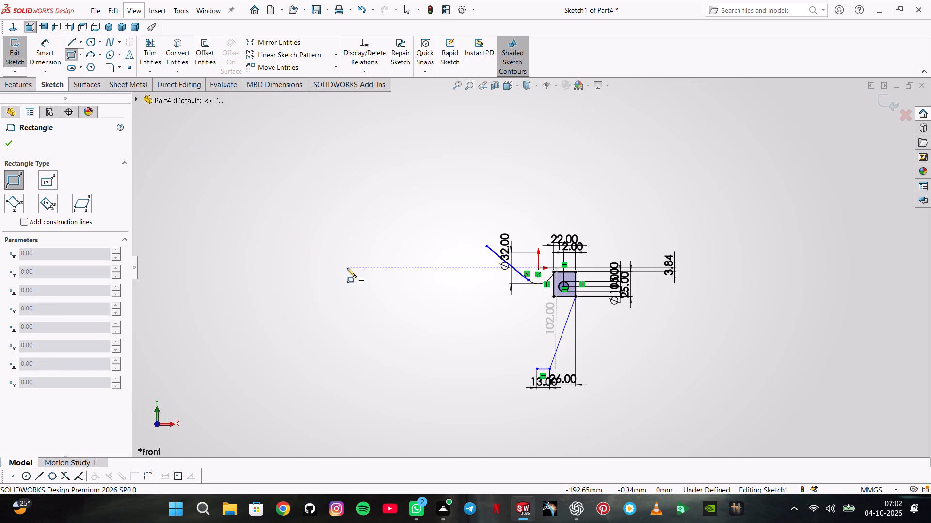
pyautogui.click(347, 268)
pyautogui.moveTo(412, 371); pyautogui.dragTo(417, 385)
pyautogui.click(43, 42)
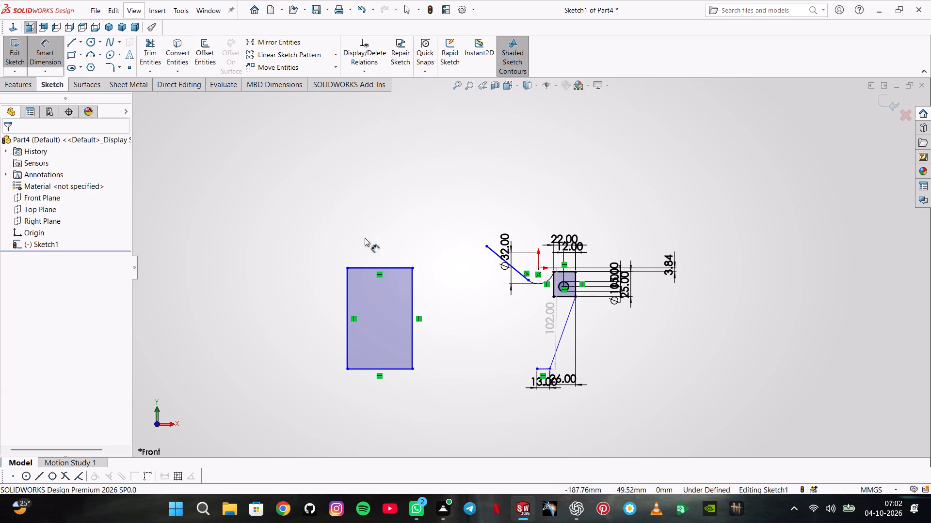
pyautogui.click(398, 268)
pyautogui.click(389, 216)
pyautogui.write('27')
pyautogui.press('Return')
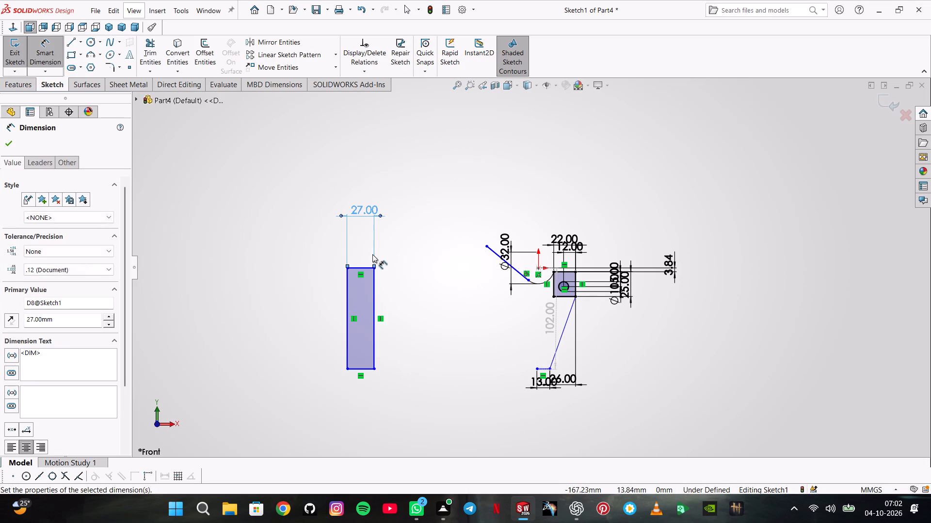
pyautogui.click(348, 299)
pyautogui.click(305, 306)
pyautogui.write('33')
pyautogui.press('Return')
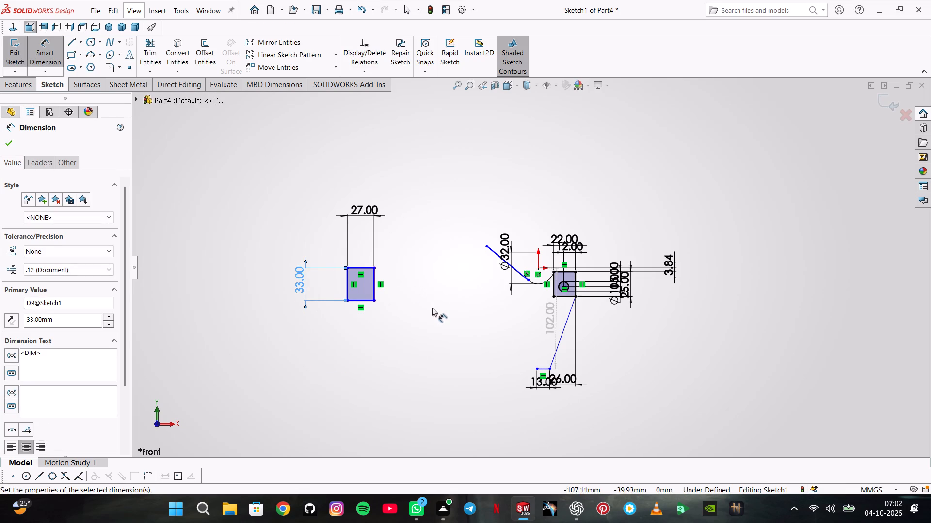
# Position the new rectangle's bottom edge 20 mm above the 13 mm line and its left edge 85 mm from the upper rectangle's right edge.
pyautogui.click(359, 299)
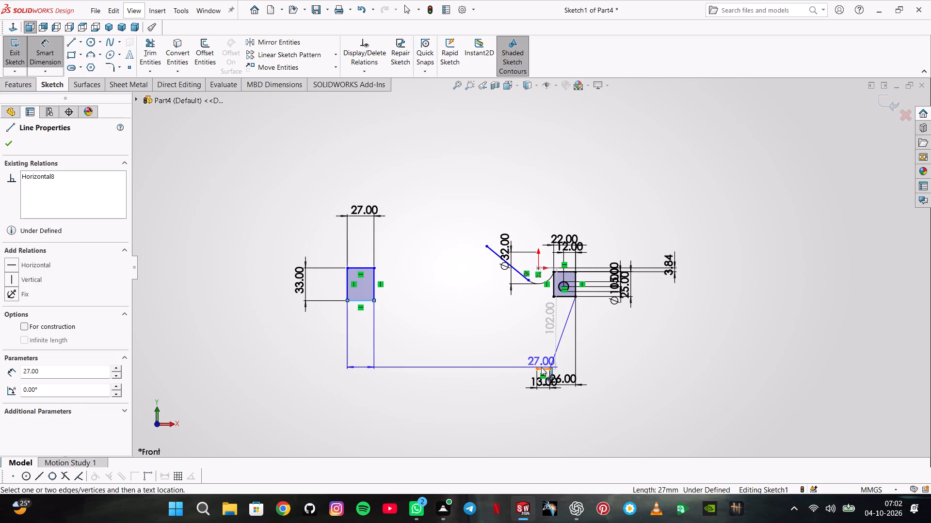
pyautogui.click(542, 368)
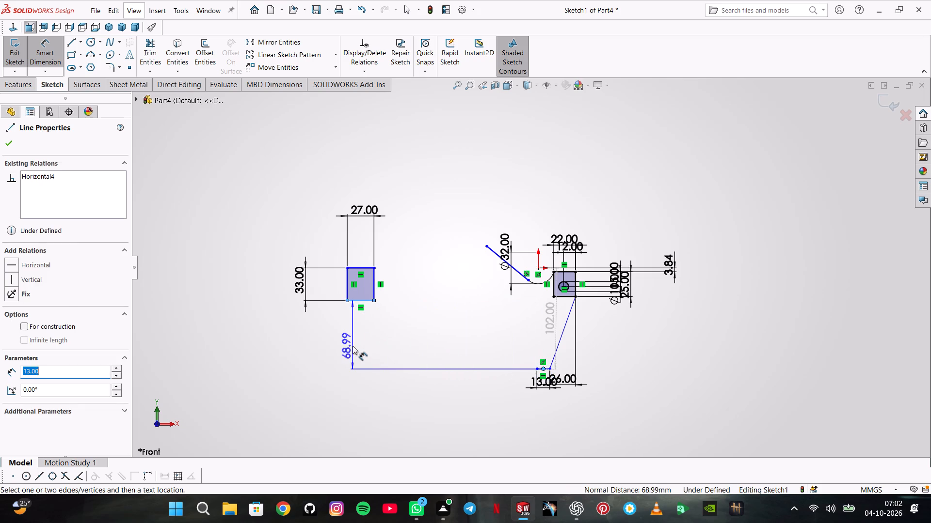
pyautogui.click(353, 346)
pyautogui.write('20')
pyautogui.press('Return')
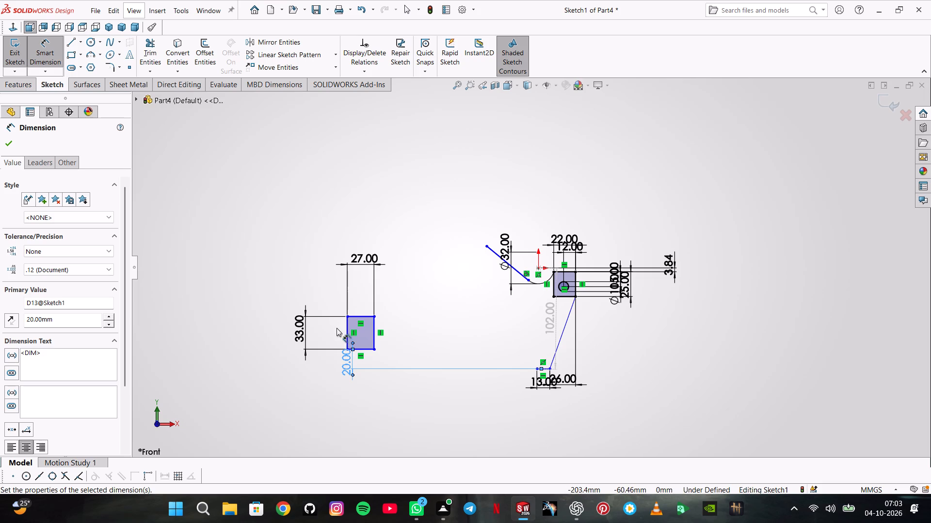
pyautogui.click(346, 324)
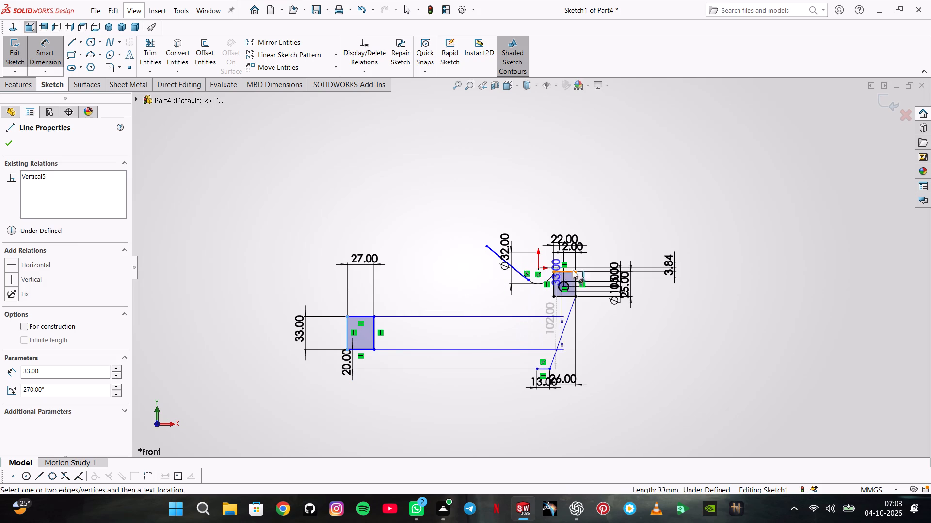
pyautogui.click(576, 277)
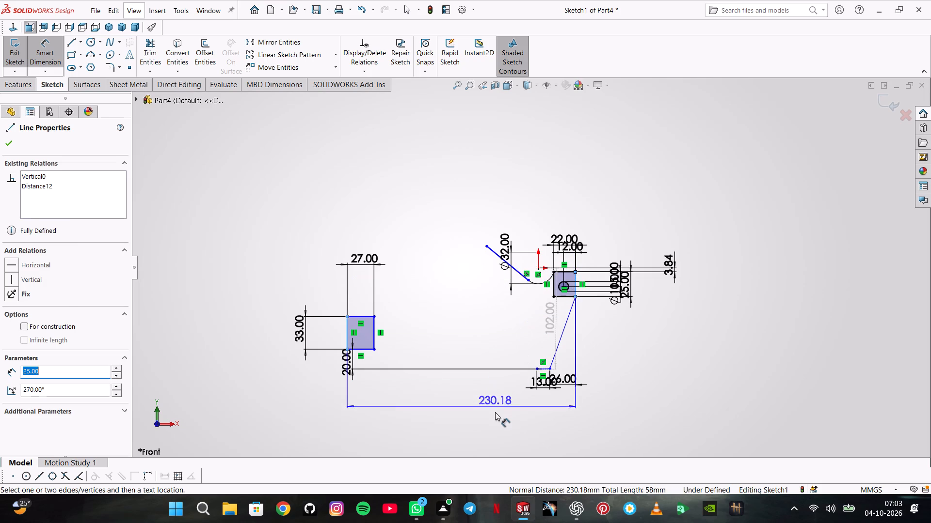
pyautogui.click(496, 414)
pyautogui.write('85')
pyautogui.press('Return')
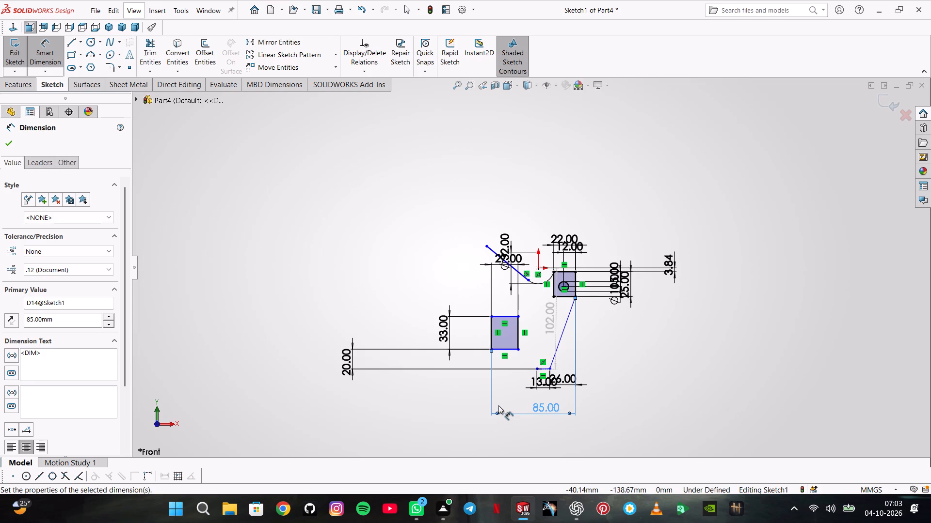
# Add a driven radius dimension to the arc centred on the origin.
pyautogui.scroll(-4, 514, 320)
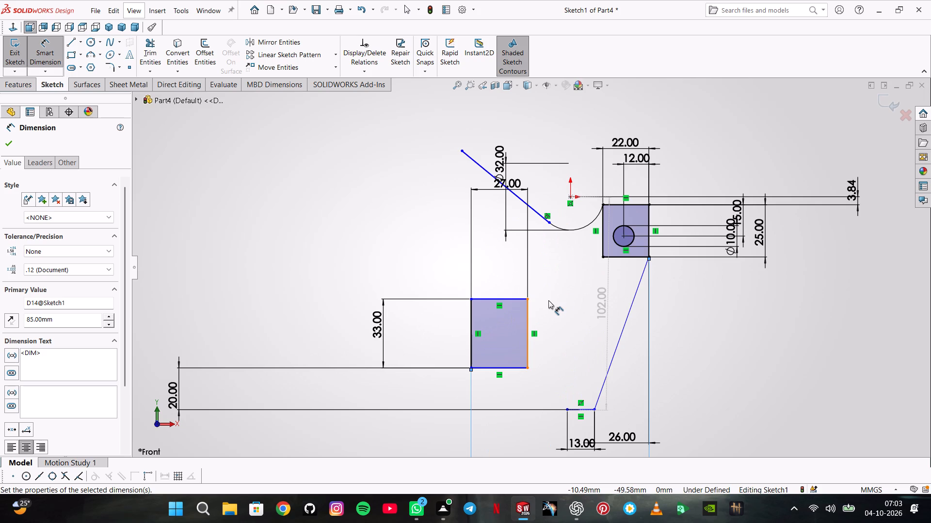
pyautogui.click(593, 223)
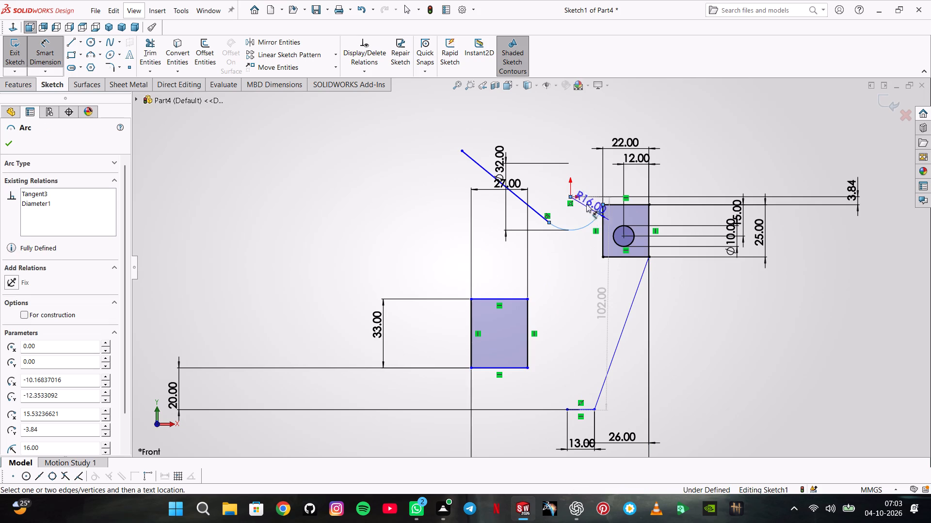
pyautogui.click(553, 142)
pyautogui.click(521, 245)
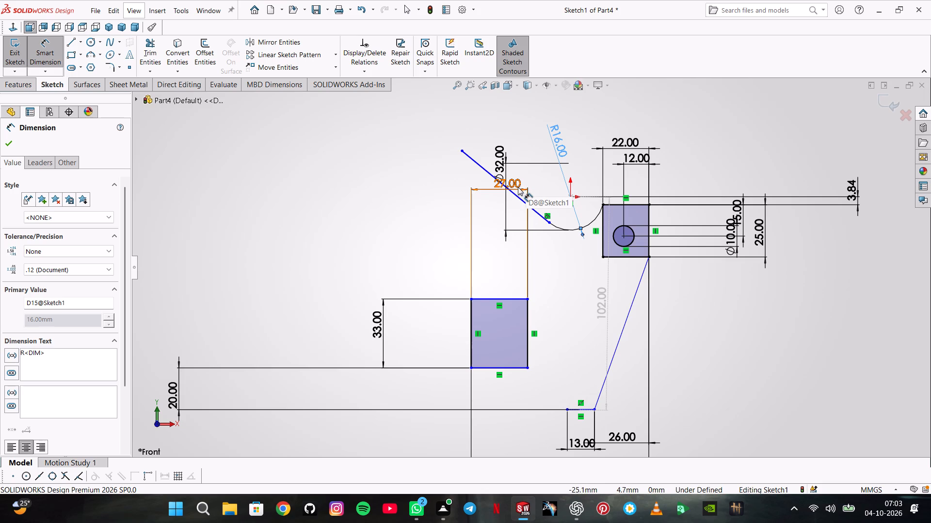
pyautogui.press('Escape')
pyautogui.press('Escape')
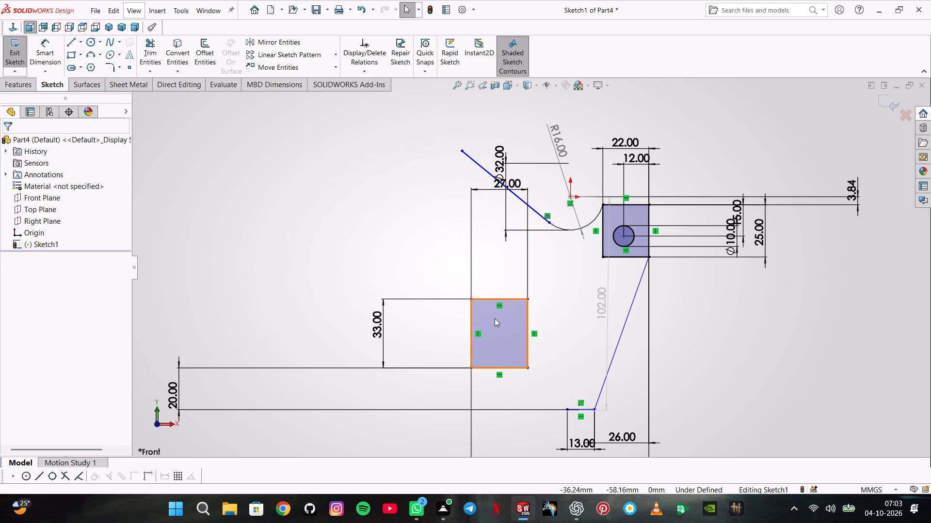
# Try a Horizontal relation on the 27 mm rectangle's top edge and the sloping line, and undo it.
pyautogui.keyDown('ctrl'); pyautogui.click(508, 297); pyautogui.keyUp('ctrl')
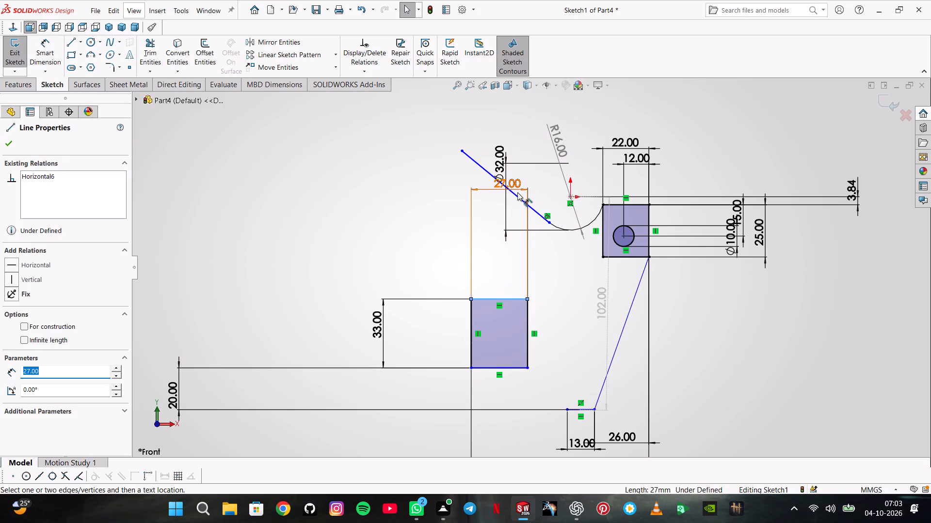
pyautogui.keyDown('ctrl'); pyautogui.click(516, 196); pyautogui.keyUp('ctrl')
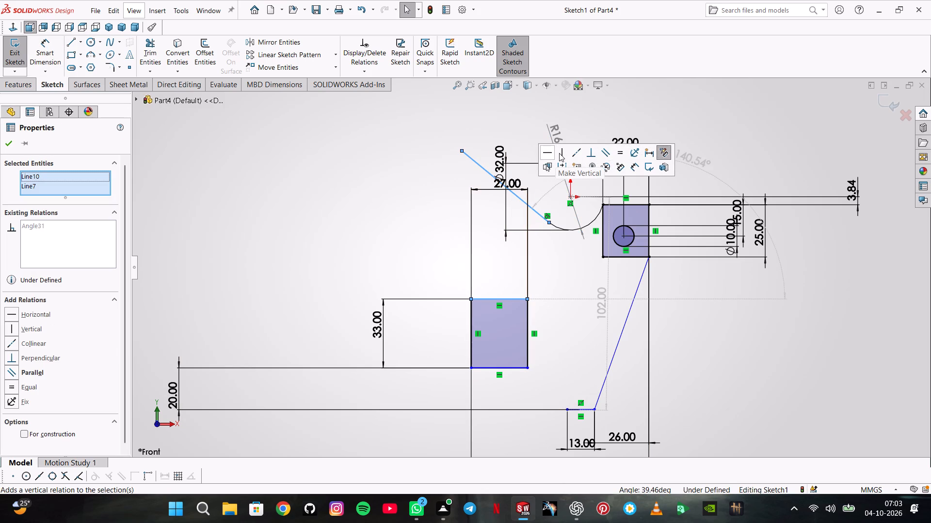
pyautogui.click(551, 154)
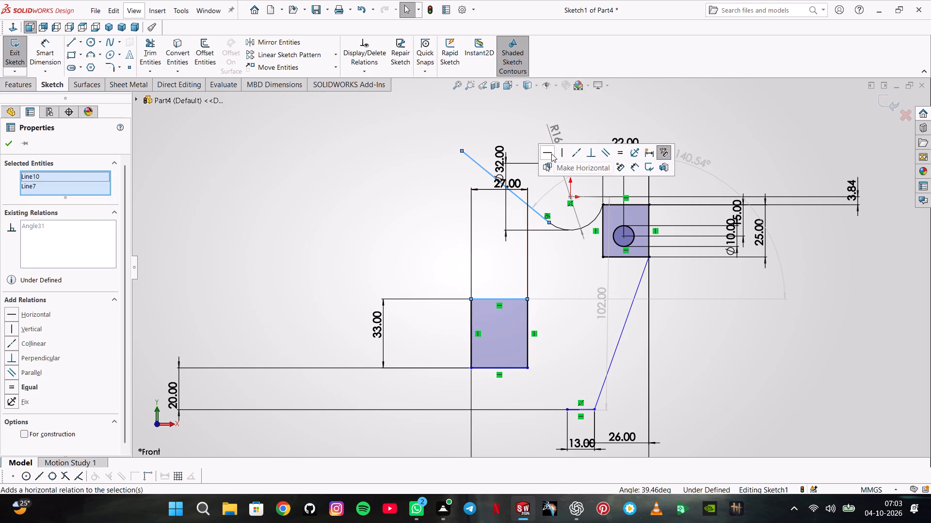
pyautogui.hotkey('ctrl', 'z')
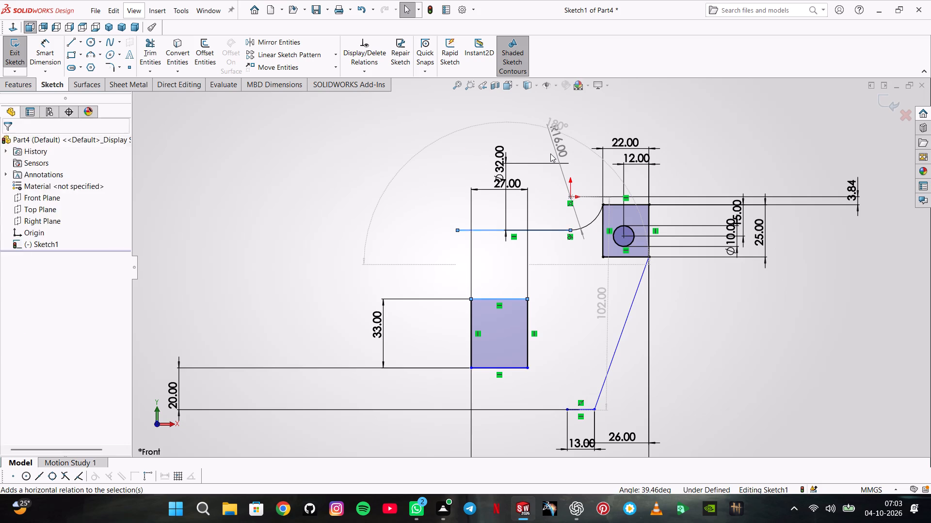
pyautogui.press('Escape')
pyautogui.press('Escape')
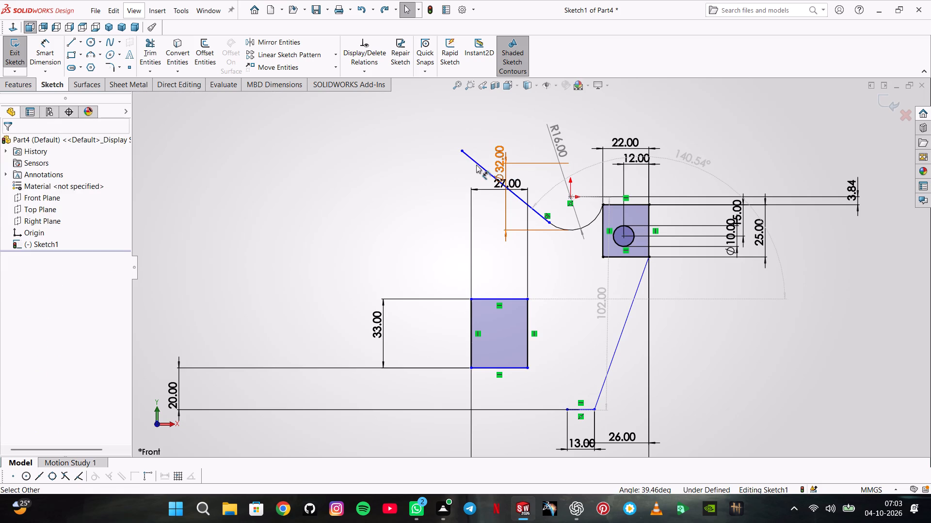
# Move the 32 mm diameter dimension out to the left, clear of the sloping line.
pyautogui.moveTo(504, 165); pyautogui.dragTo(411, 178)
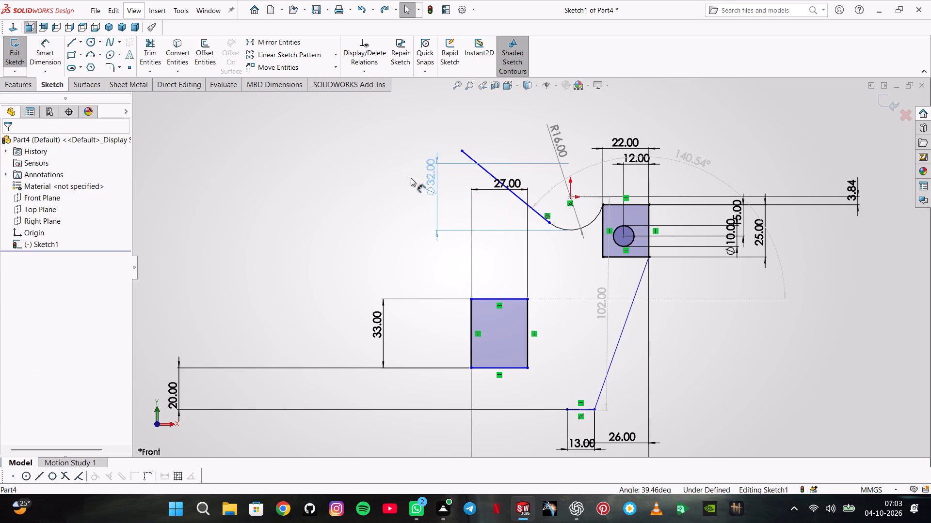
pyautogui.moveTo(411, 178); pyautogui.dragTo(320, 192)
pyautogui.press('Escape')
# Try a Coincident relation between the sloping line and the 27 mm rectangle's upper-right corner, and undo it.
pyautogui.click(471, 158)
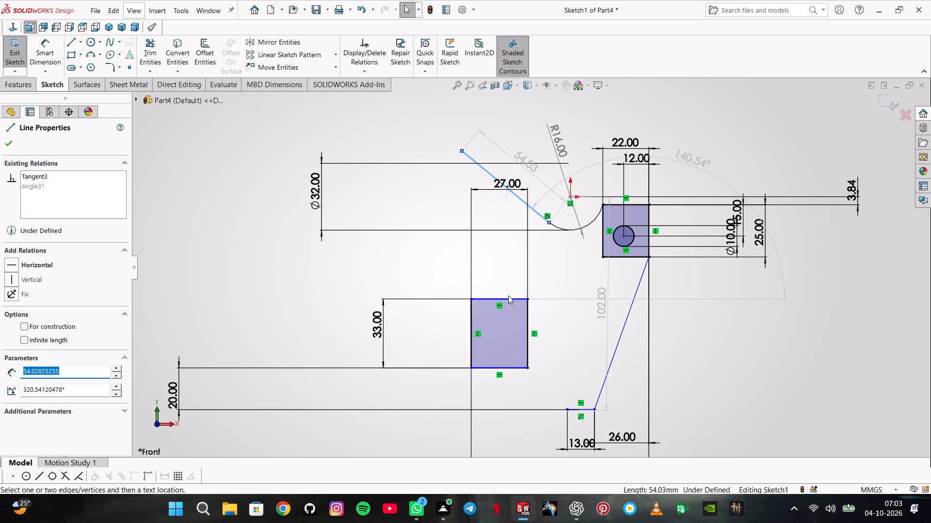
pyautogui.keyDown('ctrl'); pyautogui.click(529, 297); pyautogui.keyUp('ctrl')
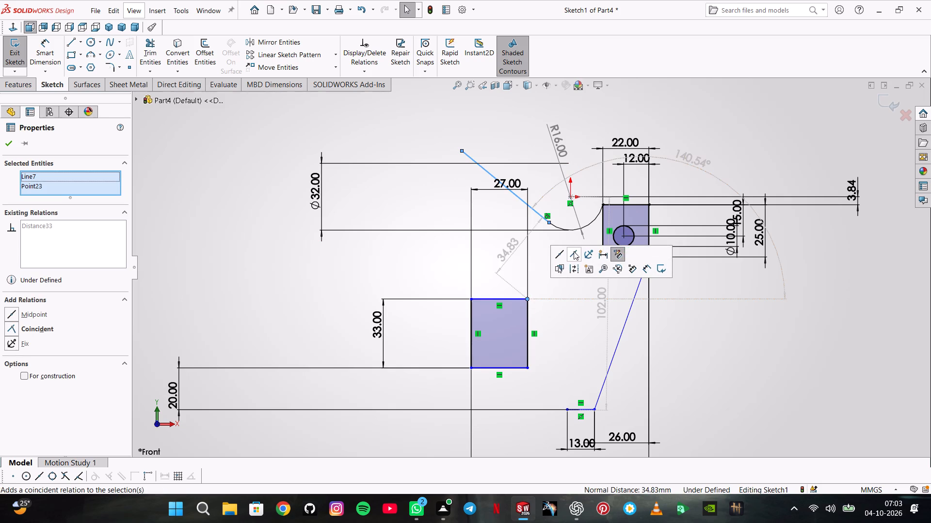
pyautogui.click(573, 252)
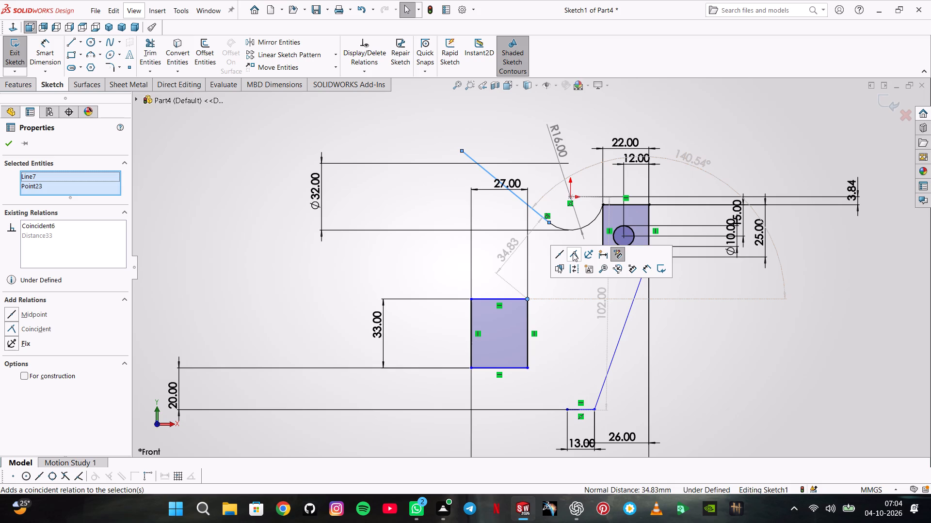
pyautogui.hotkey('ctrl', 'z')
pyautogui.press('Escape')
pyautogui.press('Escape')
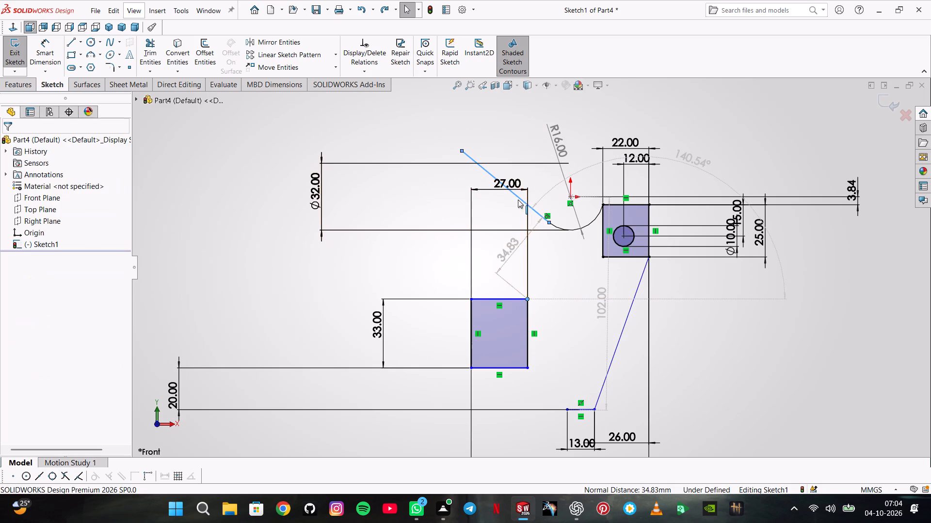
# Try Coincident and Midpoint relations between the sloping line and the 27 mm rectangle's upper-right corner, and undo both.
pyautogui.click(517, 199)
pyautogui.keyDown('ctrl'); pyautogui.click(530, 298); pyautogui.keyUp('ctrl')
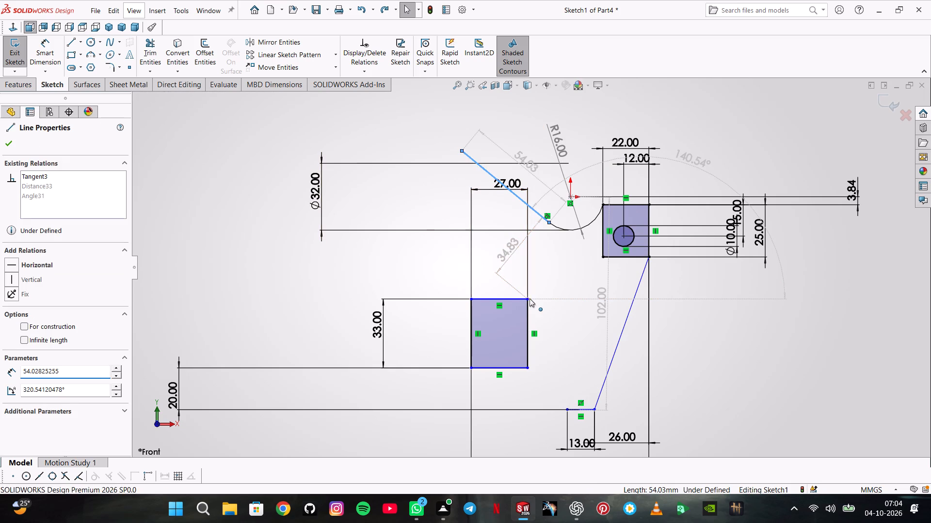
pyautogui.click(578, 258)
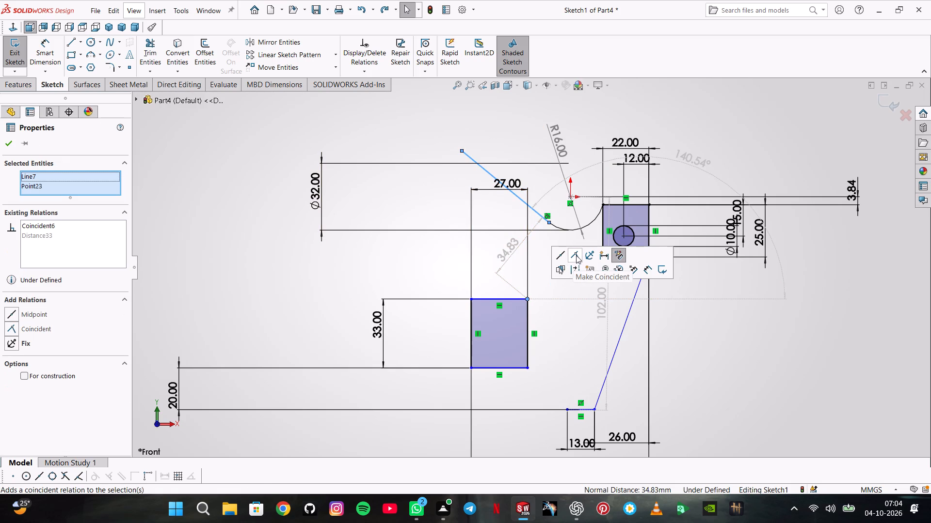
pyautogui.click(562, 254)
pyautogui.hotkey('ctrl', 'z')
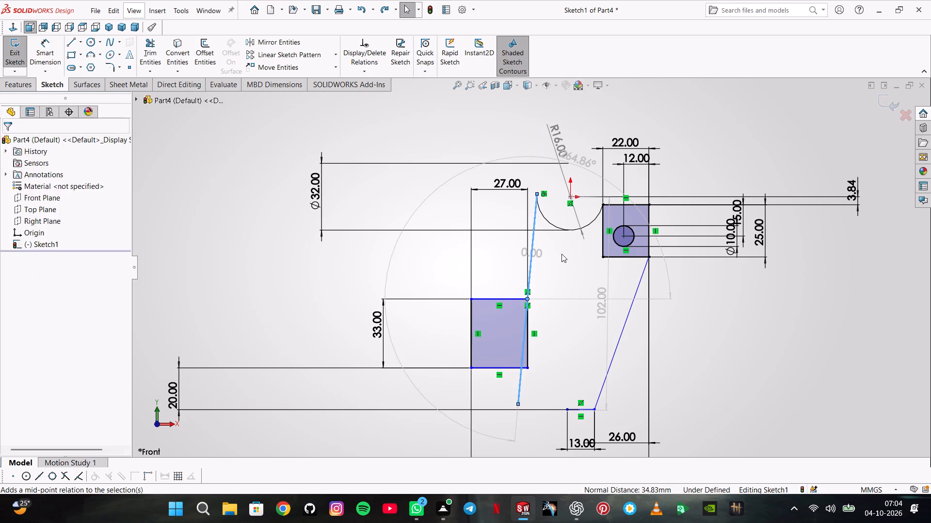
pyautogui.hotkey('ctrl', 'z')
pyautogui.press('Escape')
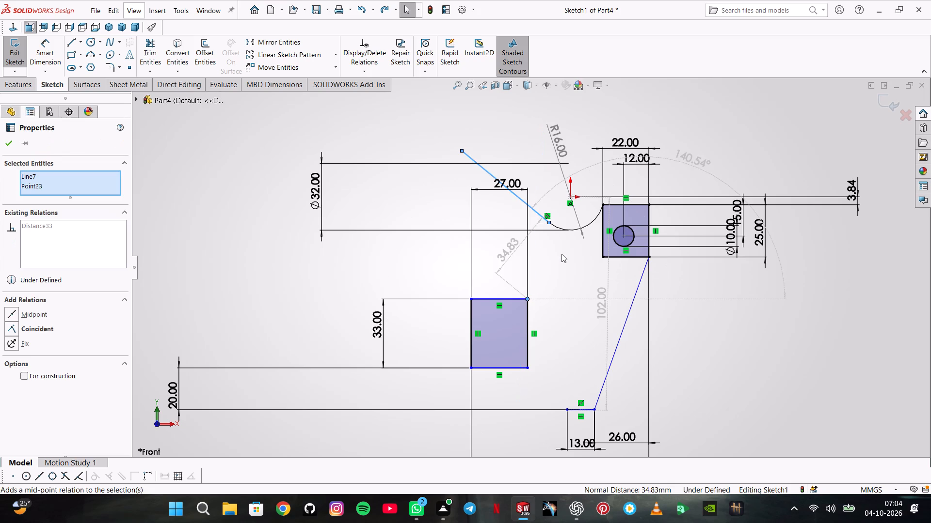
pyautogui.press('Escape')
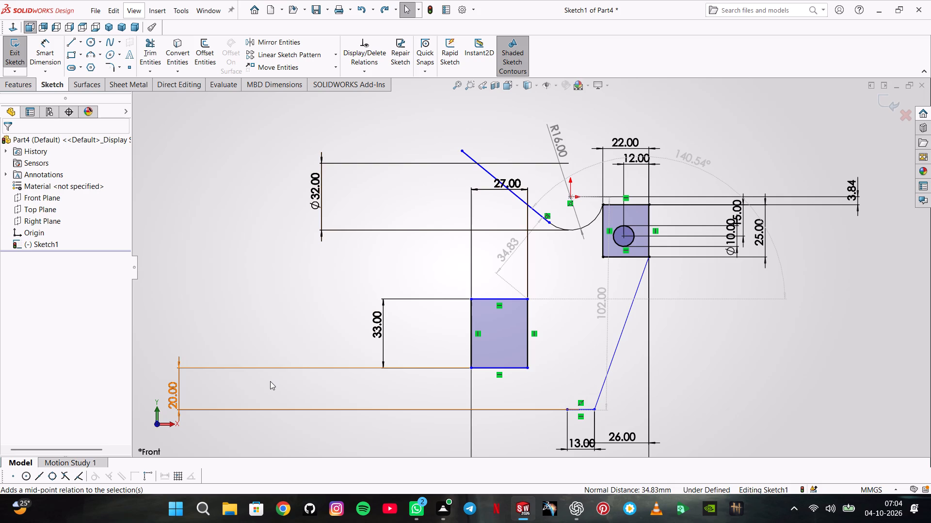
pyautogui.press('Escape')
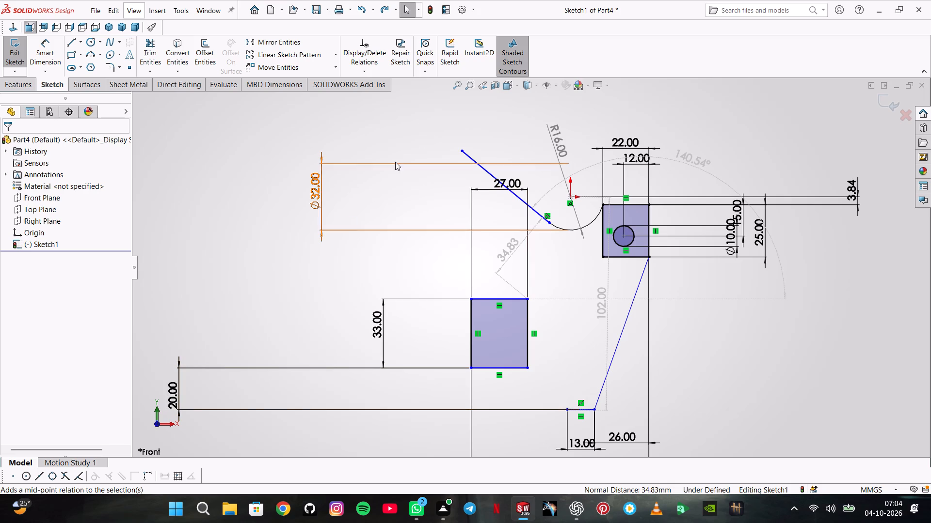
# Delete the sloping line tangent to the origin arc.
pyautogui.click(484, 167)
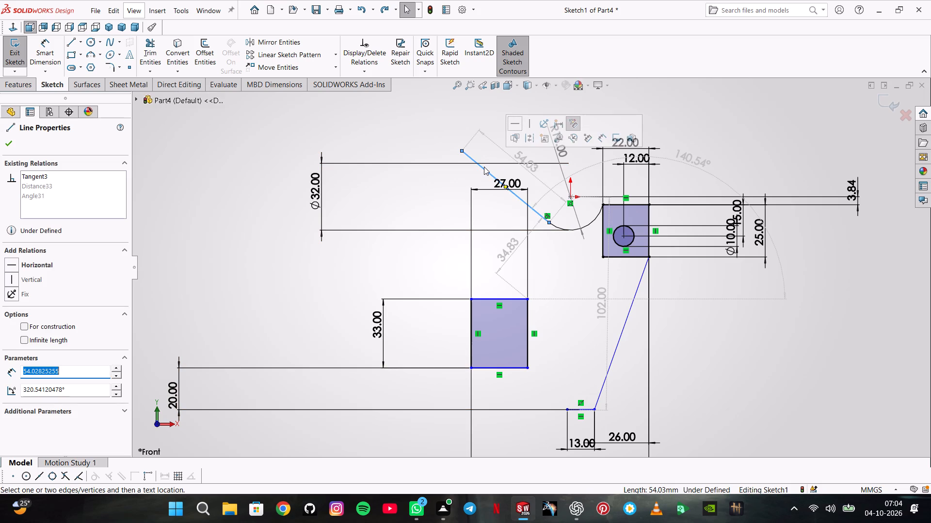
pyautogui.press('Delete')
pyautogui.press('Return')
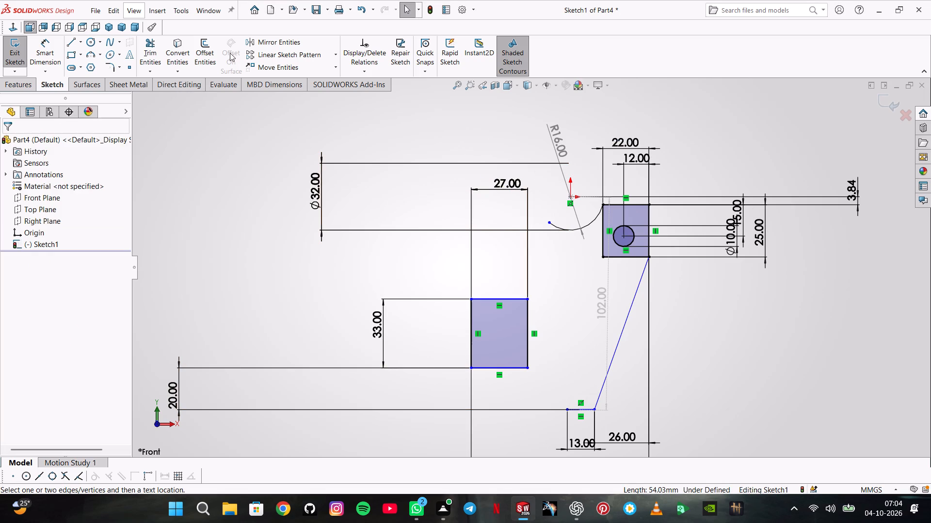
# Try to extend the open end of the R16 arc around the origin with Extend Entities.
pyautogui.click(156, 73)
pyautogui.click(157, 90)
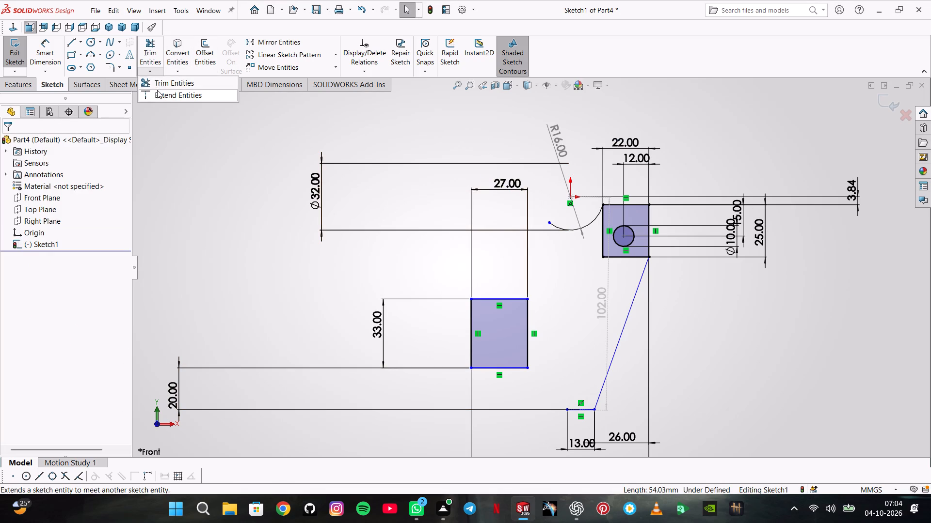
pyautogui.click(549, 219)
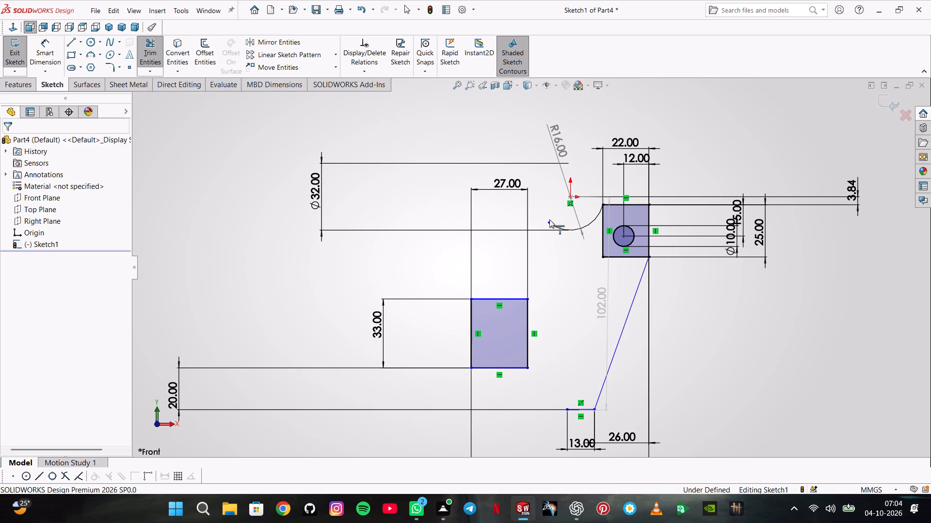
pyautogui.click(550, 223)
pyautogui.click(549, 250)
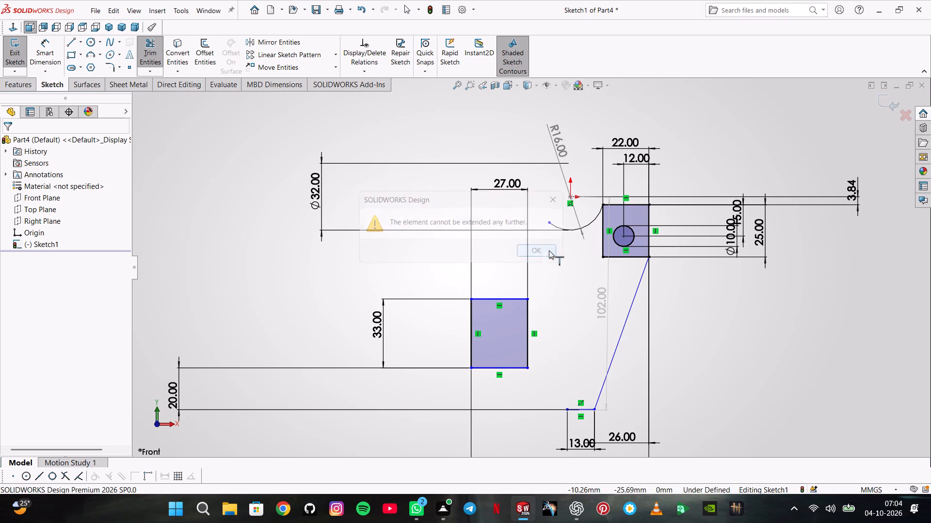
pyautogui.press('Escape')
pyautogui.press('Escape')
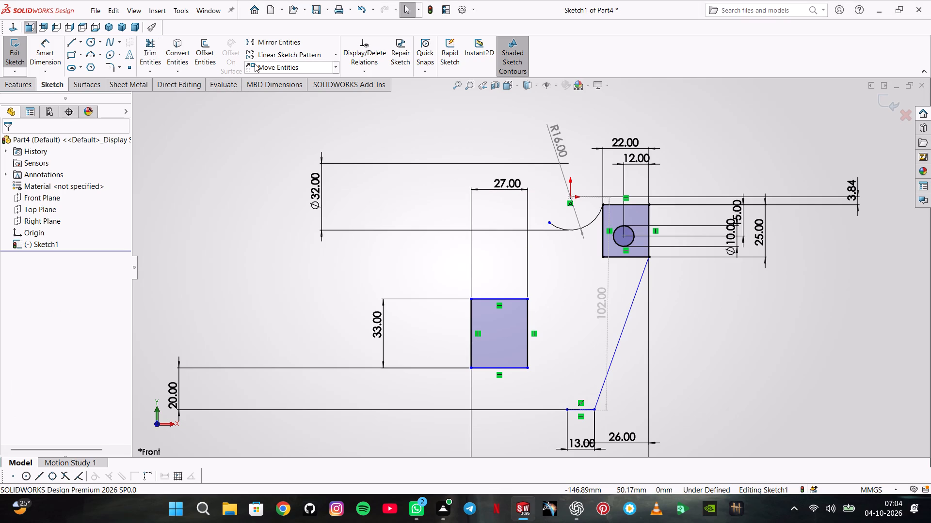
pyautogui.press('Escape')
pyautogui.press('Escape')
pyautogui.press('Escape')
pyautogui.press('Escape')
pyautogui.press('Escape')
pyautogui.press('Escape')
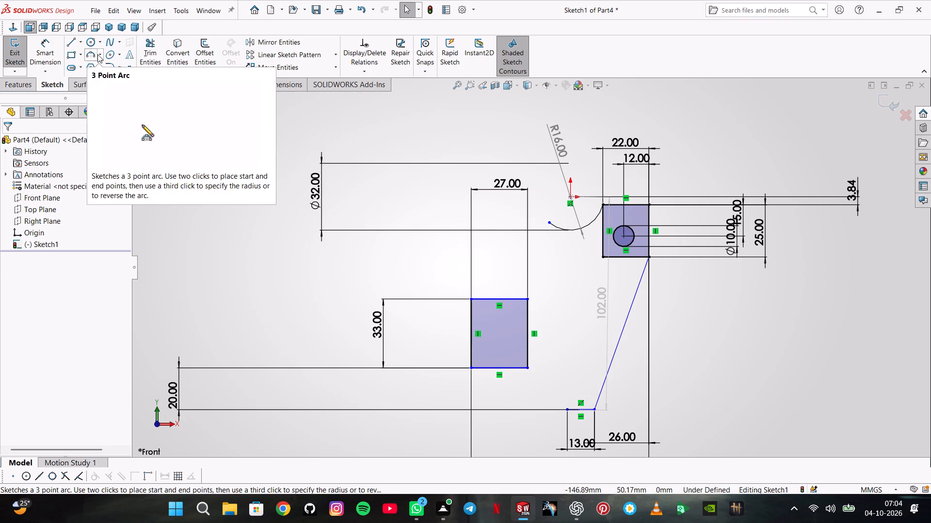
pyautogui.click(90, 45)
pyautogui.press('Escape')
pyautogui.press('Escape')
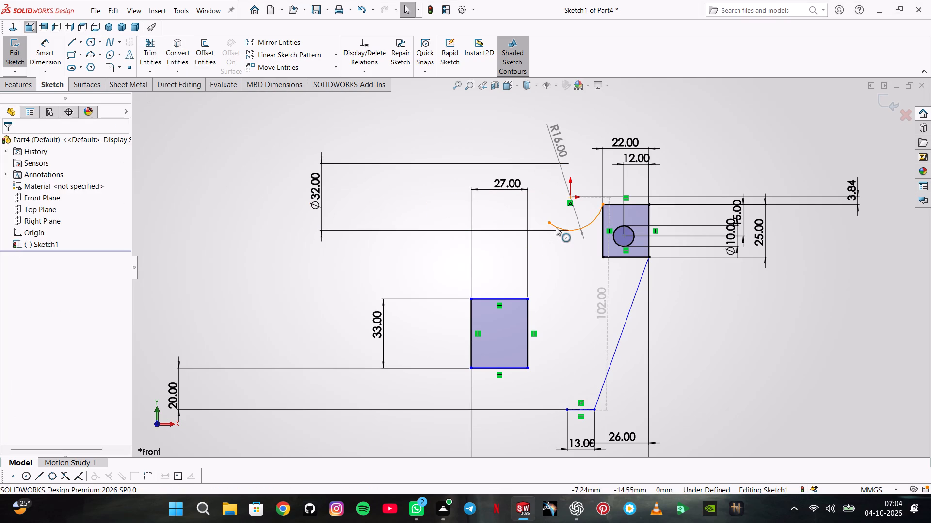
# Delete the R16 arc around the origin together with its attached dimensions.
pyautogui.click(557, 227)
pyautogui.press('Delete')
pyautogui.press('Return')
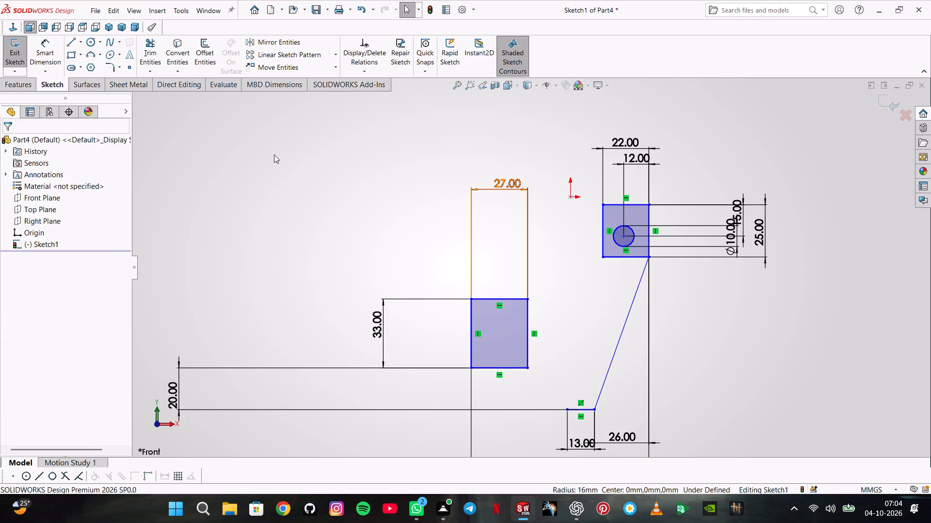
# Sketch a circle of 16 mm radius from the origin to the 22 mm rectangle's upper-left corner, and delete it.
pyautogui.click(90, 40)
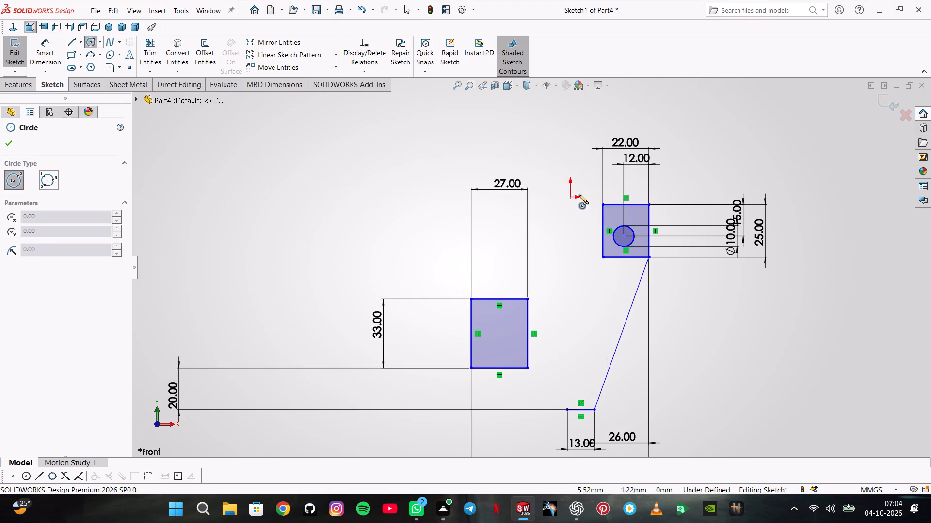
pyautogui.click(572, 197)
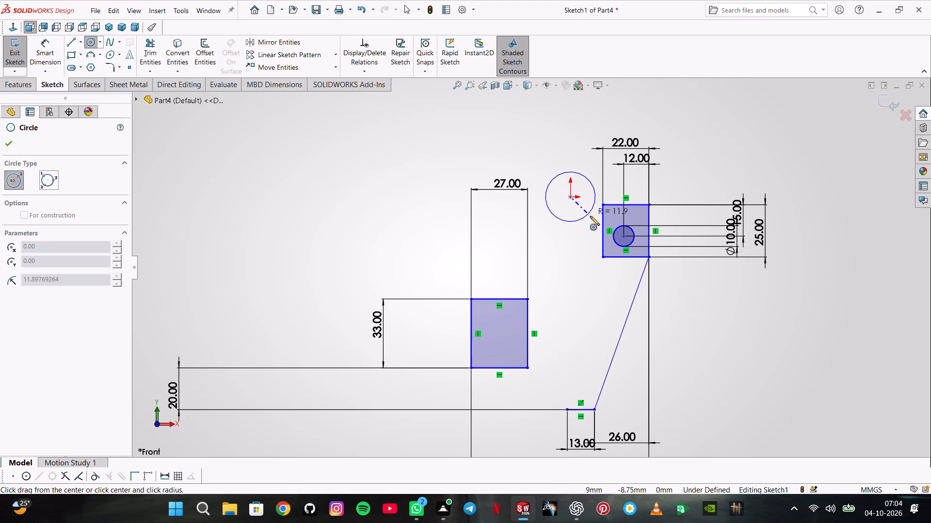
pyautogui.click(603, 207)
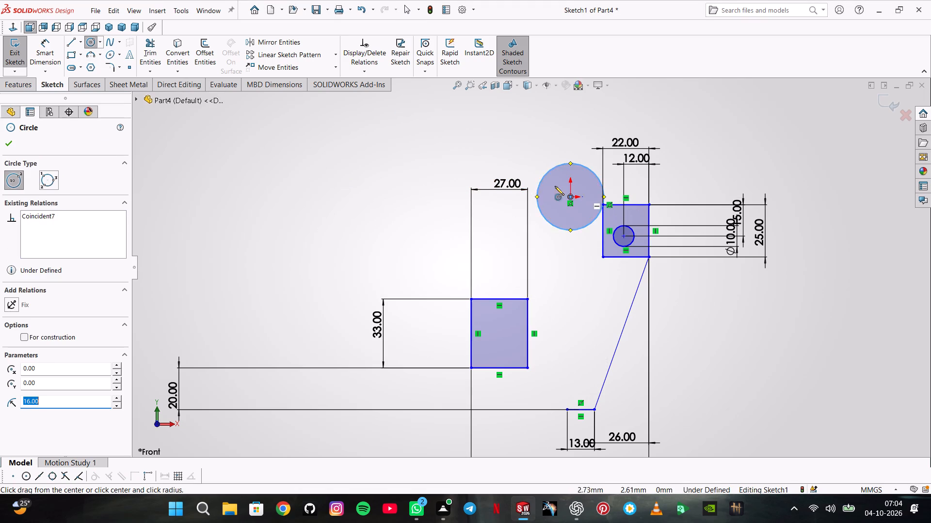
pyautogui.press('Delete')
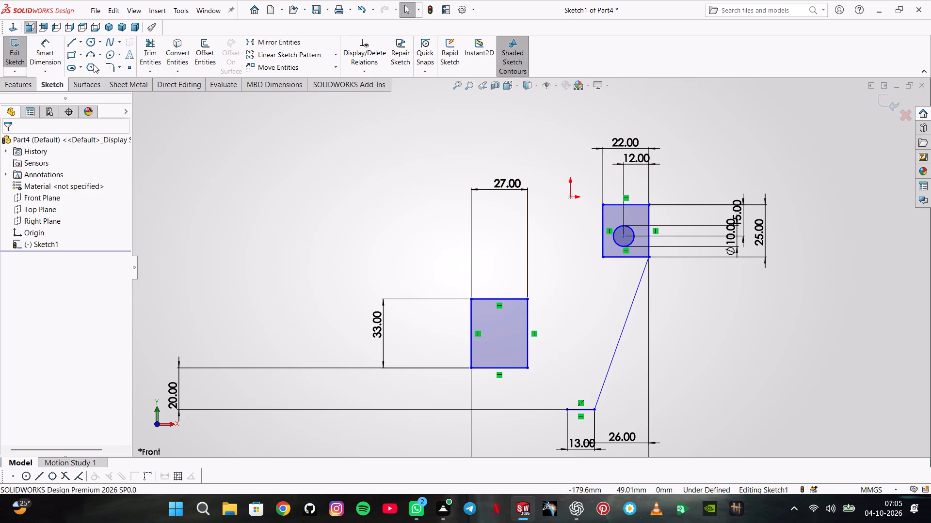
# Sketch a circle of 16 mm radius centred on the origin through the 22 mm rectangle's upper-left corner.
pyautogui.click(93, 45)
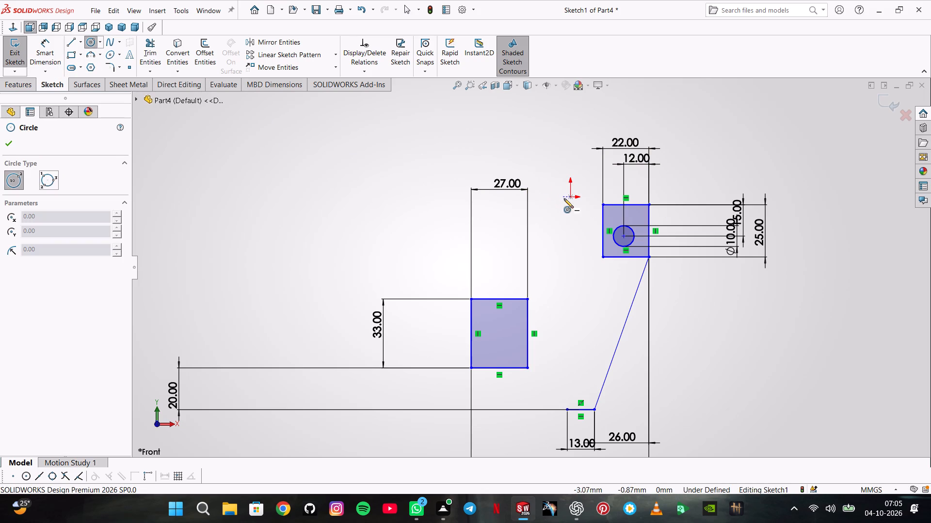
pyautogui.click(568, 199)
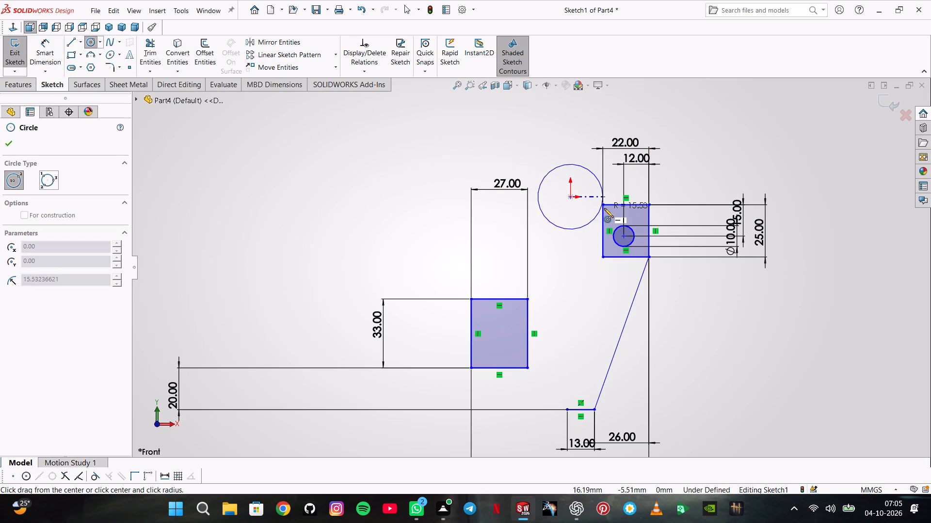
pyautogui.click(603, 206)
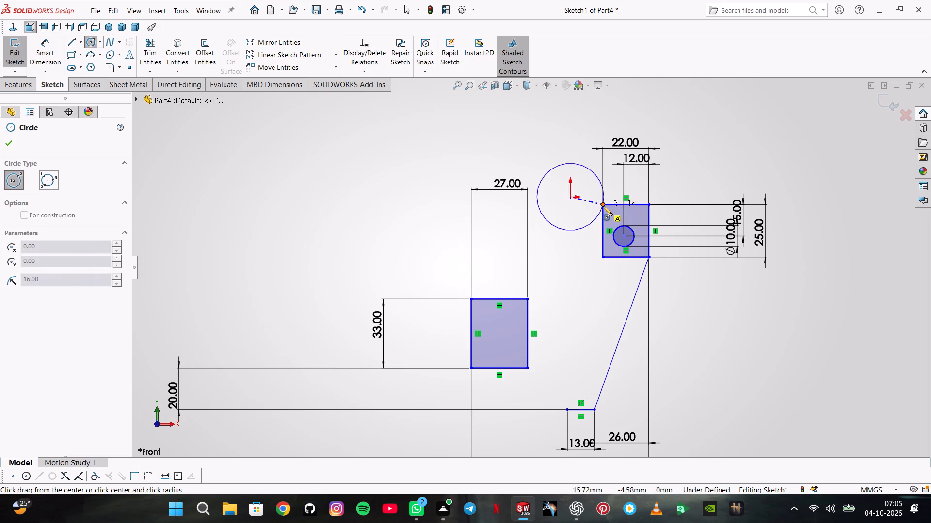
pyautogui.click(6, 144)
pyautogui.press('Escape')
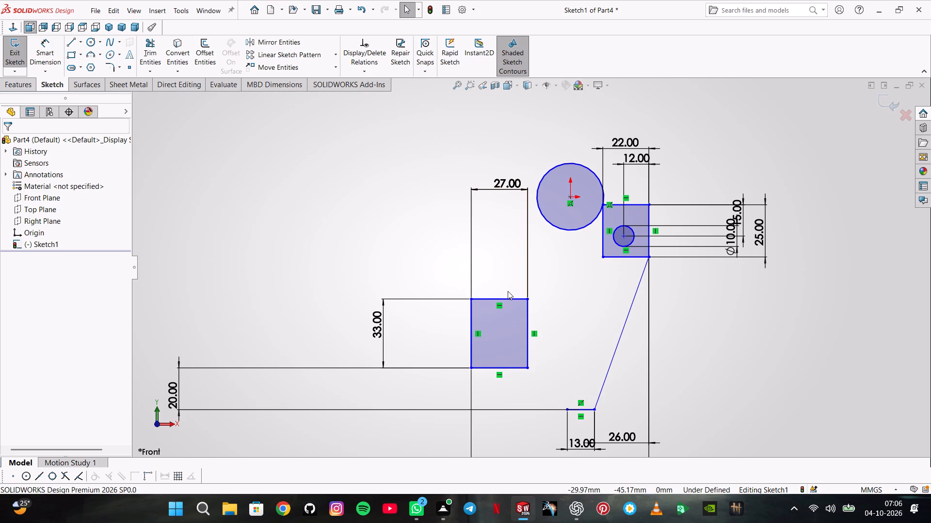
# Sketch a sloping line about 89 mm long, running down from above the 27 mm rectangle to below the origin circle.
pyautogui.click(69, 37)
pyautogui.click(424, 132)
pyautogui.click(558, 261)
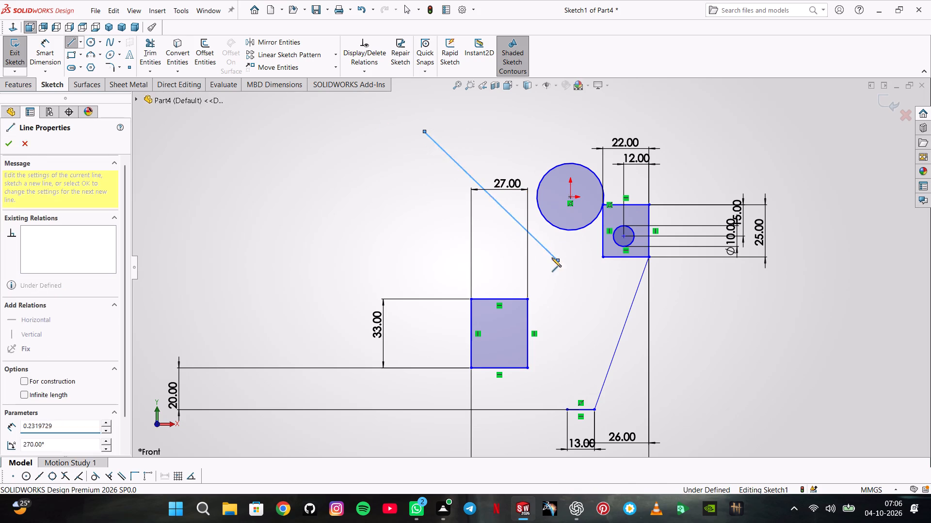
pyautogui.doubleClick(512, 234)
pyautogui.click(511, 218)
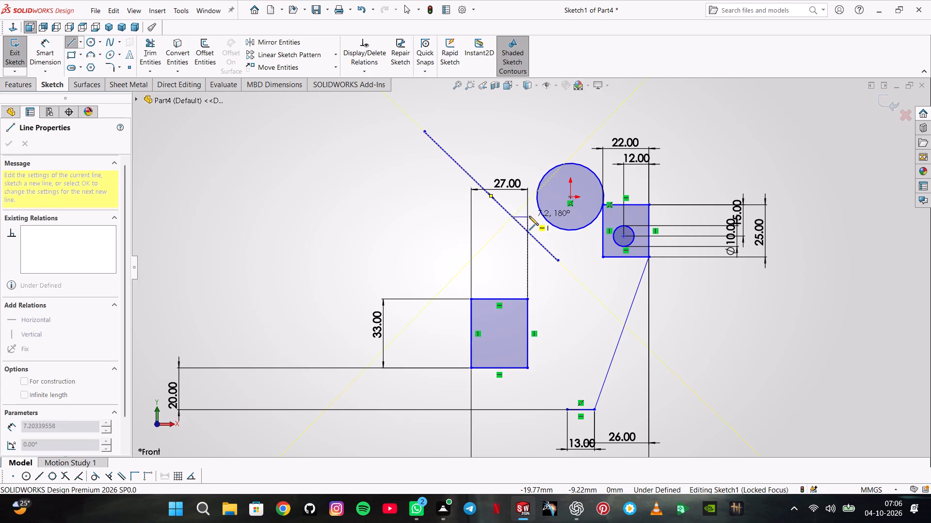
pyautogui.press('Escape')
# Add a Tangent relation between the new sloping line and the origin circle.
pyautogui.click(516, 219)
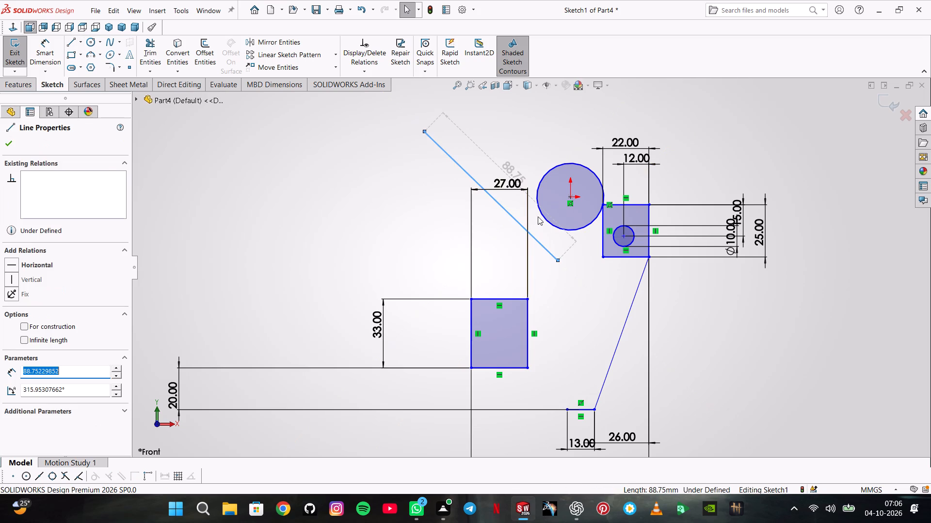
pyautogui.keyDown('ctrl'); pyautogui.click(543, 216); pyautogui.keyUp('ctrl')
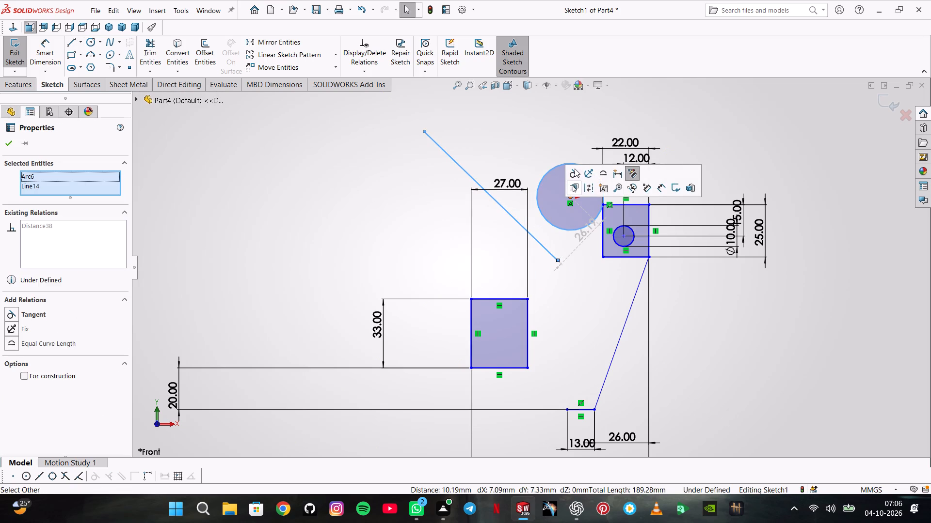
pyautogui.click(575, 171)
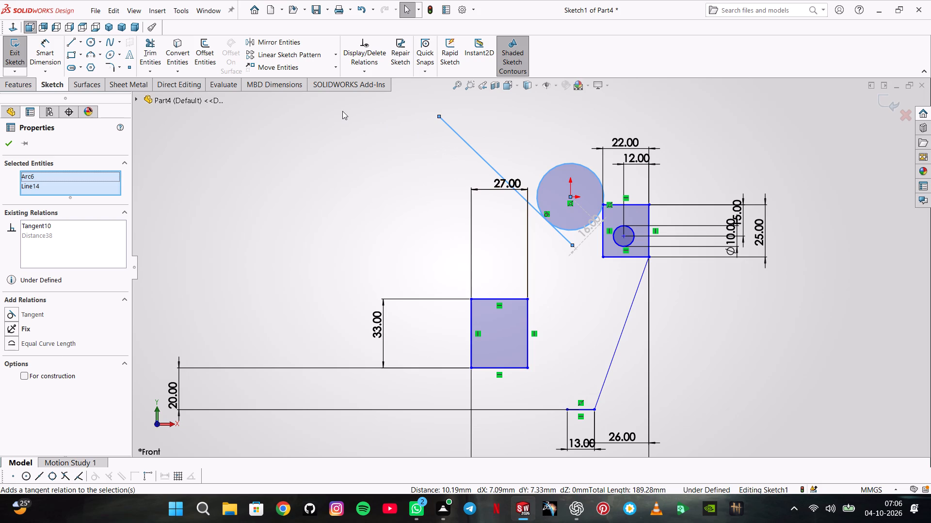
pyautogui.press('Escape')
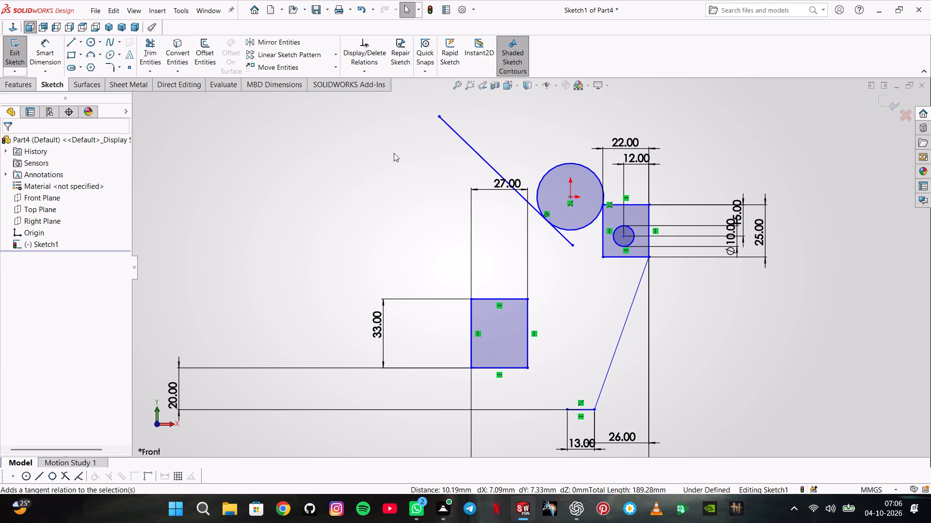
# Dimension the horizontal distance from the tangent line's upper end to the 13 mm line's left end as 85-26-3-27 (29 mm).
pyautogui.moveTo(33, 47); pyautogui.dragTo(39, 50)
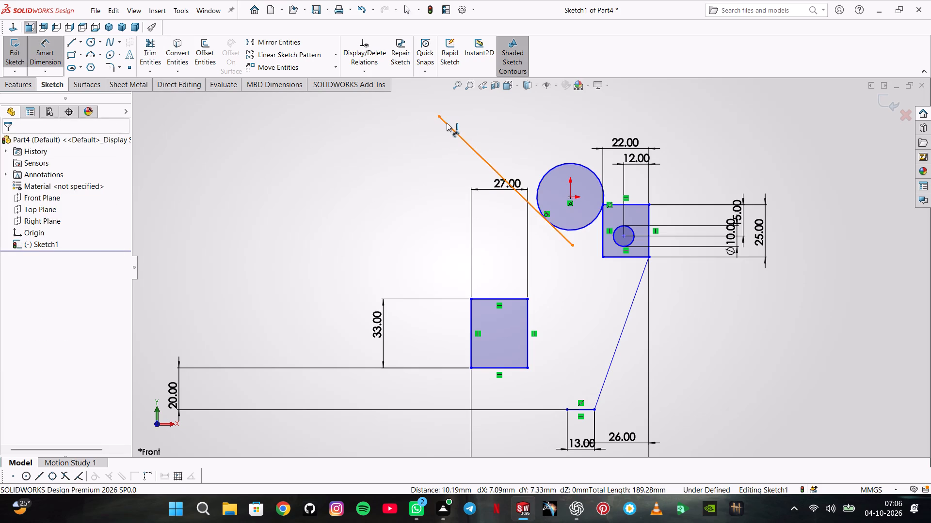
pyautogui.click(441, 116)
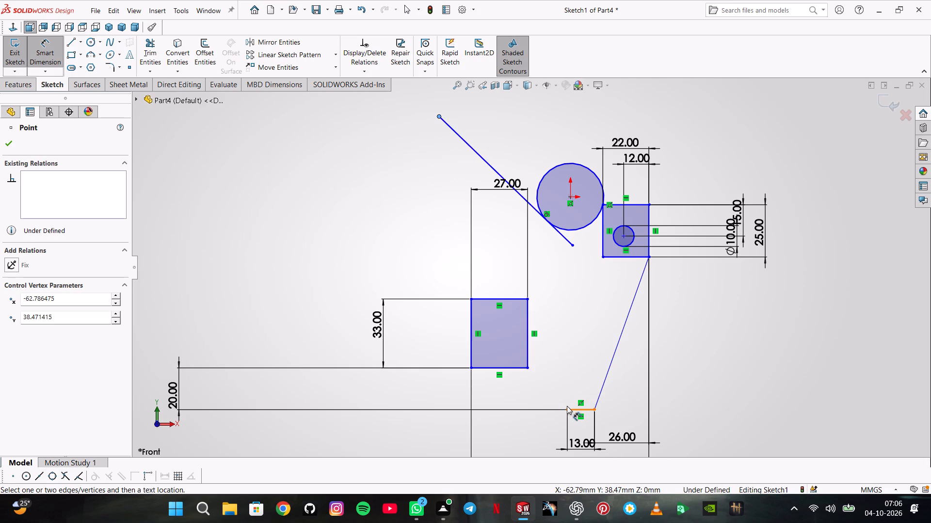
pyautogui.click(567, 407)
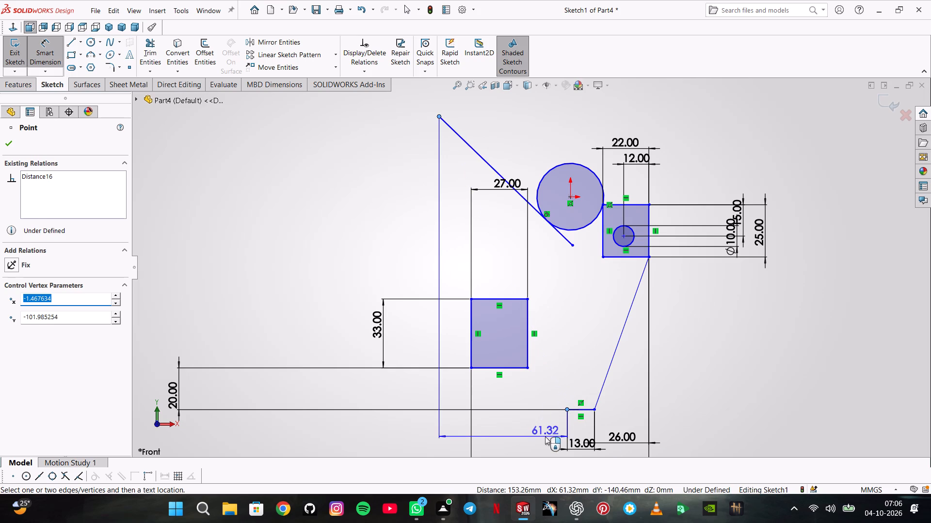
pyautogui.click(545, 436)
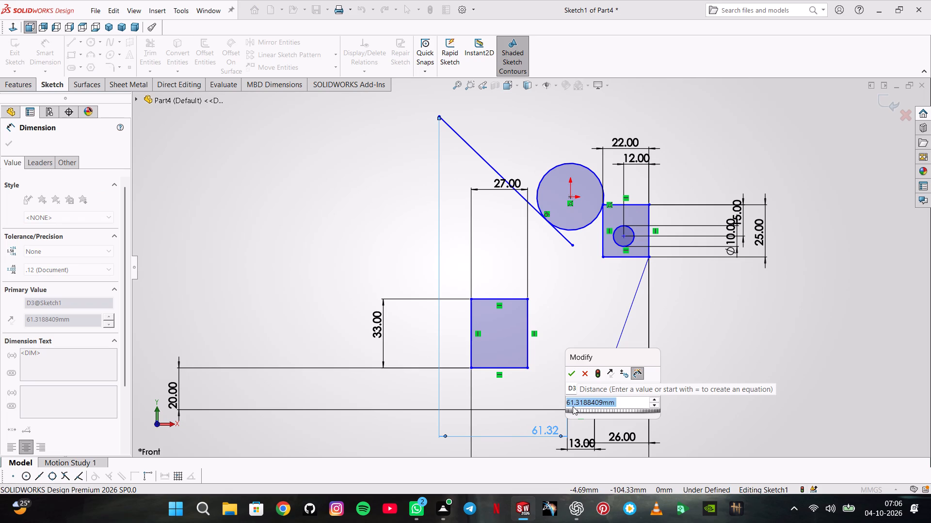
pyautogui.write('85-26')
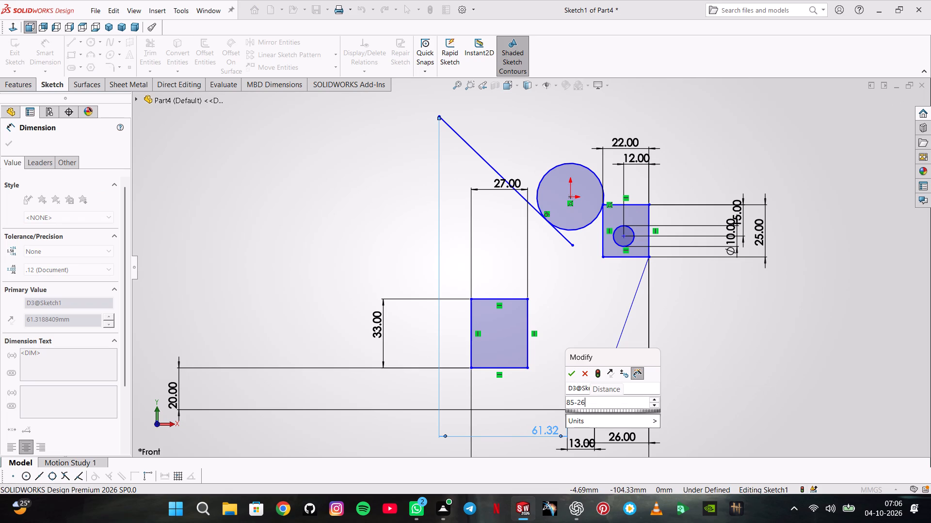
pyautogui.press('-')
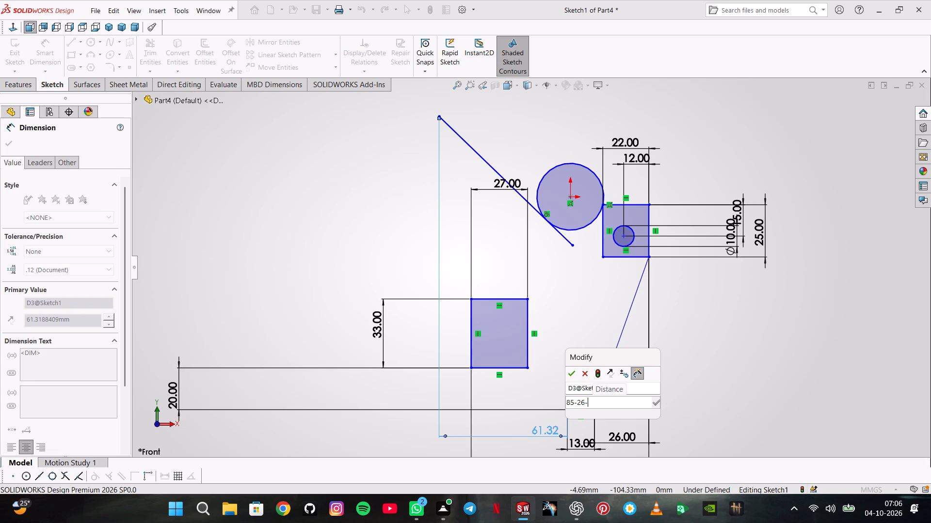
pyautogui.press('3')
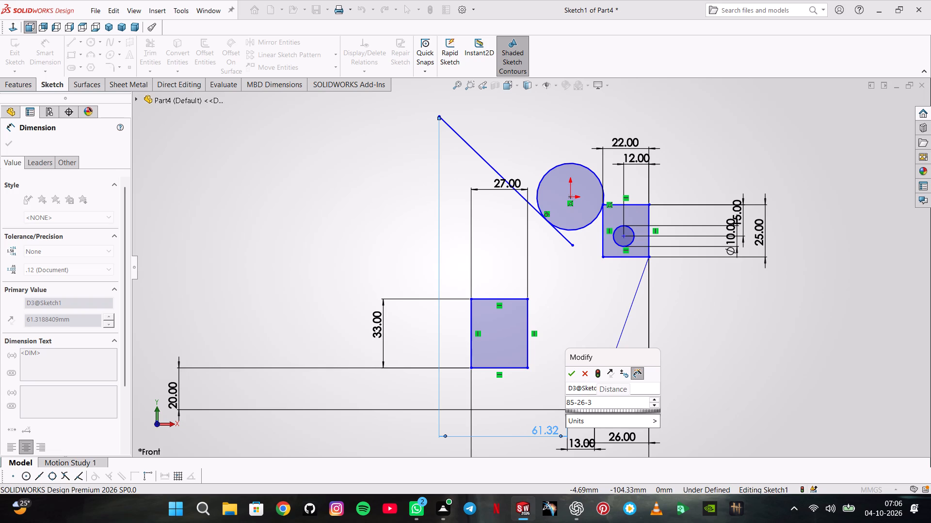
pyautogui.write('-27')
pyautogui.press('Return')
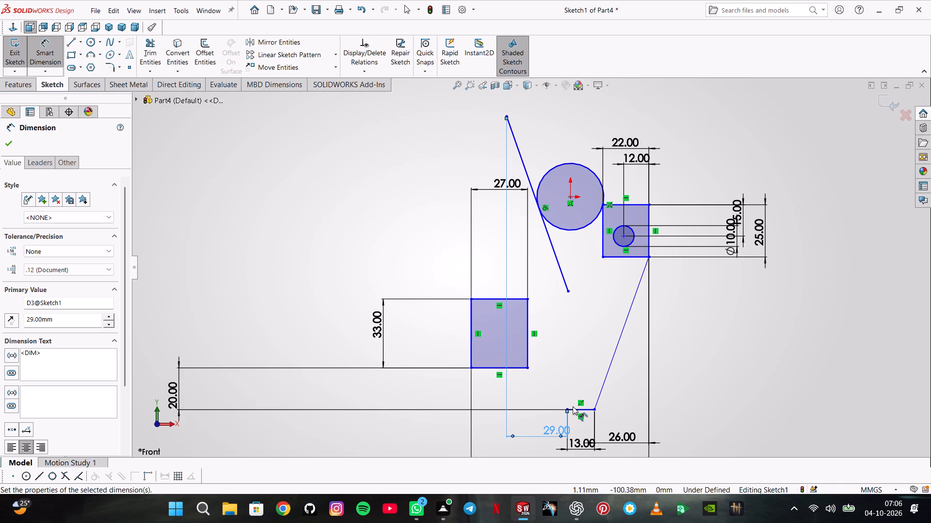
# Trim off the part of the tangent line below its contact point with the origin circle.
pyautogui.click(151, 44)
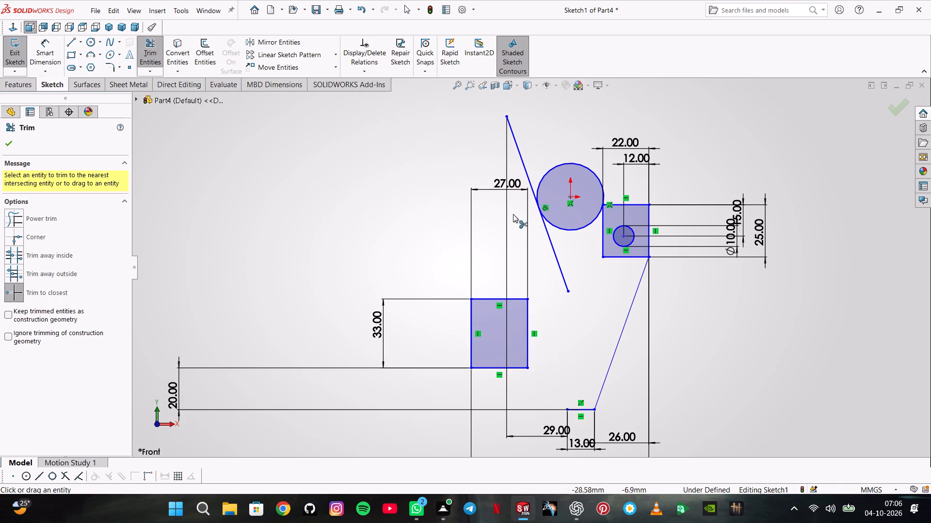
pyautogui.click(559, 263)
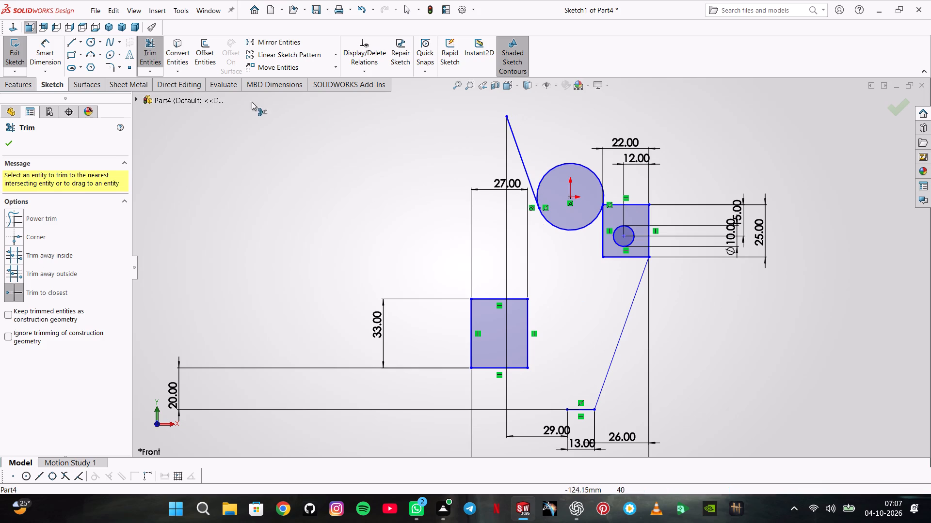
# Dimension the vertical distance from the tangent line's free end to the 27 mm rectangle's bottom edge as 33 mm.
pyautogui.click(38, 54)
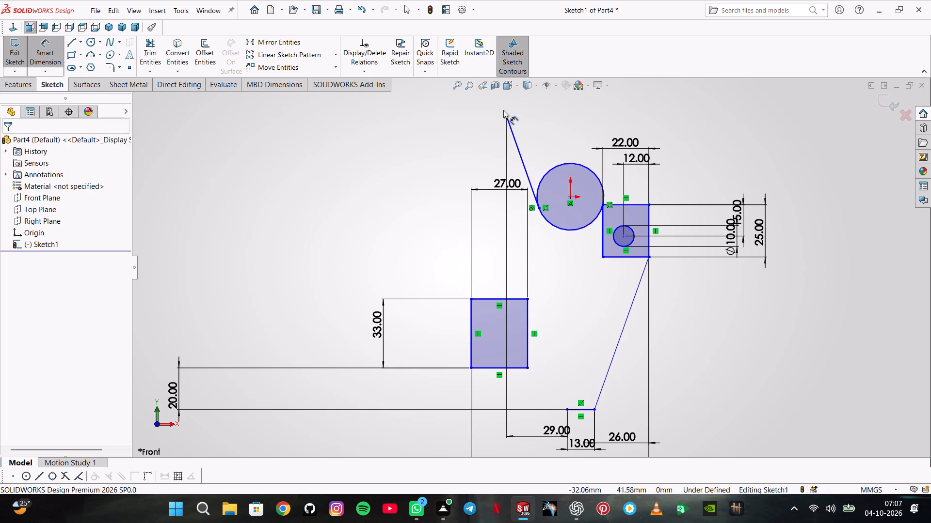
pyautogui.click(505, 115)
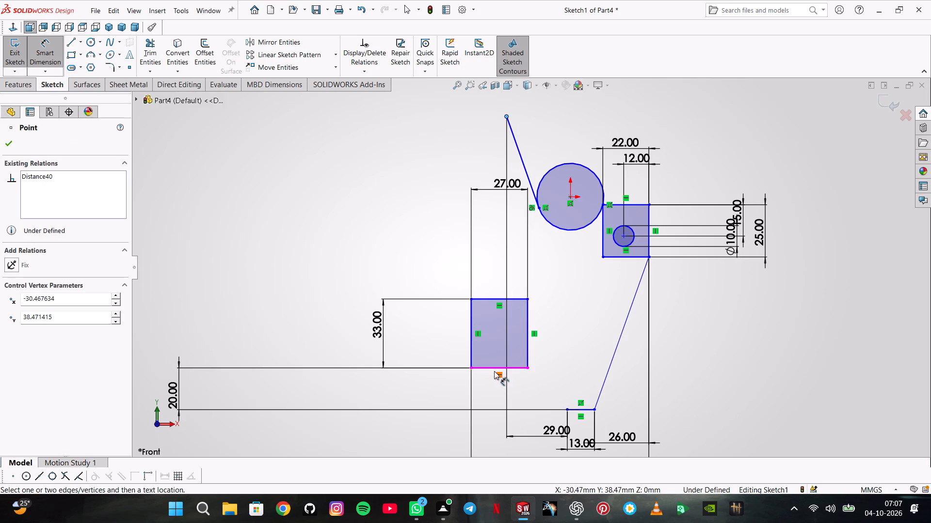
pyautogui.click(494, 366)
pyautogui.click(311, 292)
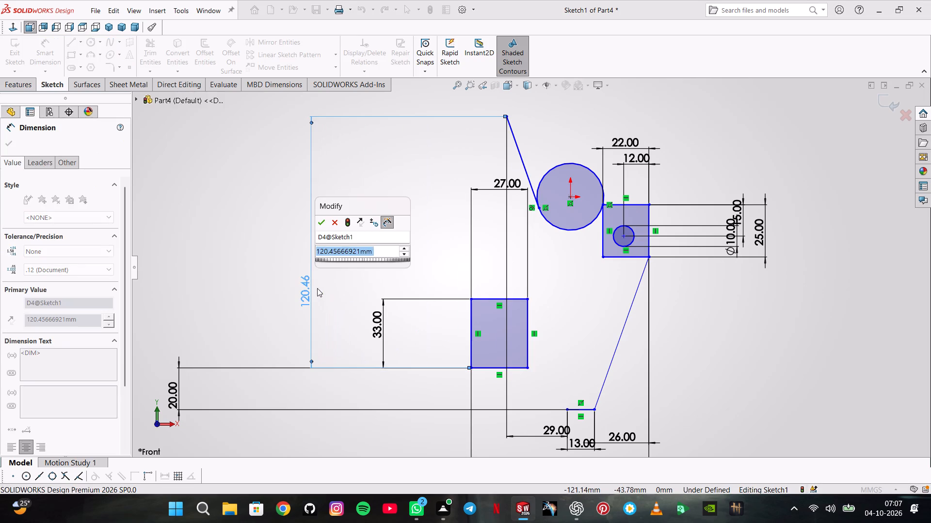
pyautogui.write('33')
pyautogui.press('Return')
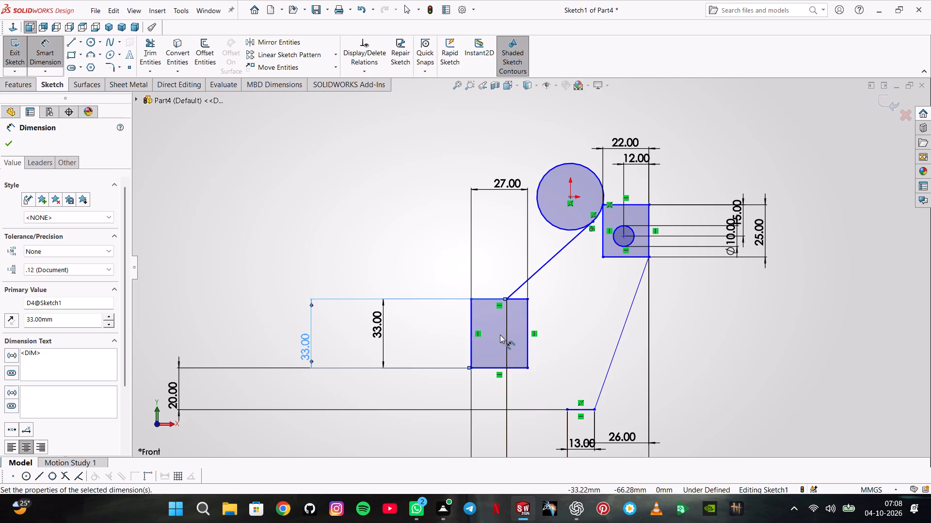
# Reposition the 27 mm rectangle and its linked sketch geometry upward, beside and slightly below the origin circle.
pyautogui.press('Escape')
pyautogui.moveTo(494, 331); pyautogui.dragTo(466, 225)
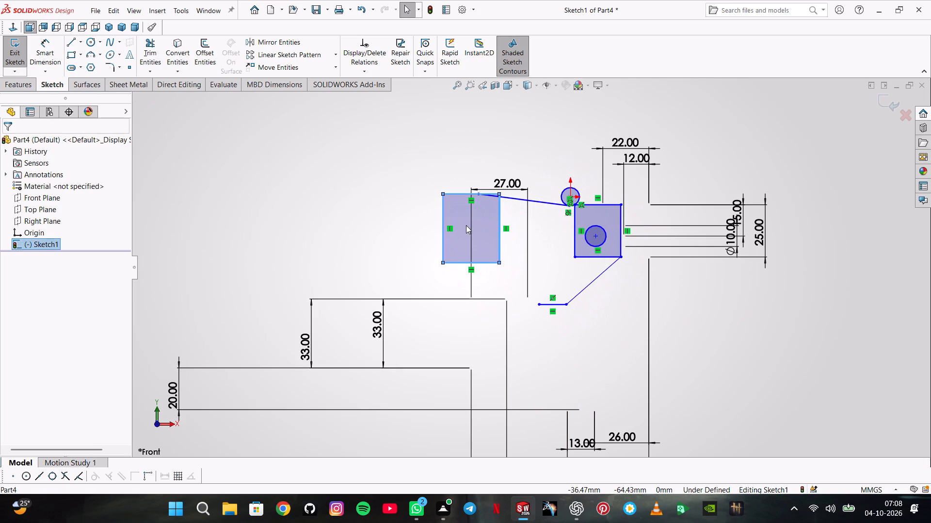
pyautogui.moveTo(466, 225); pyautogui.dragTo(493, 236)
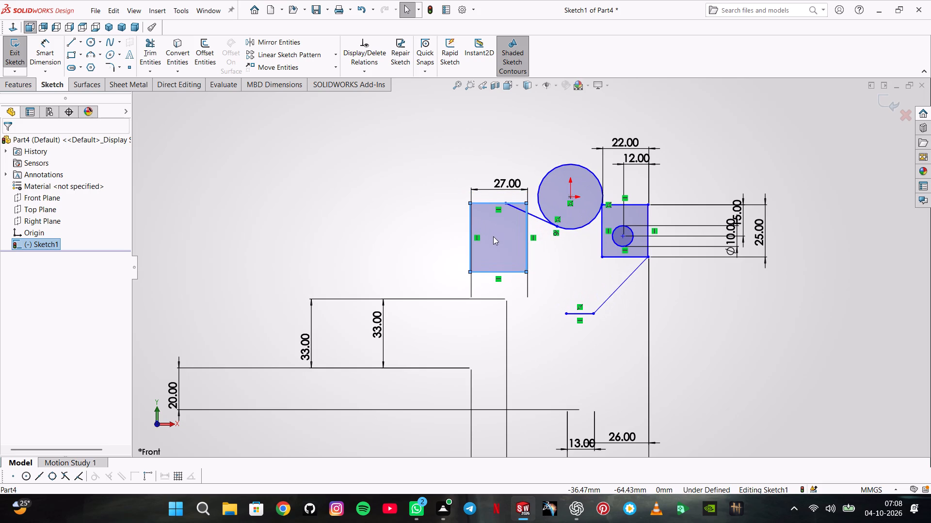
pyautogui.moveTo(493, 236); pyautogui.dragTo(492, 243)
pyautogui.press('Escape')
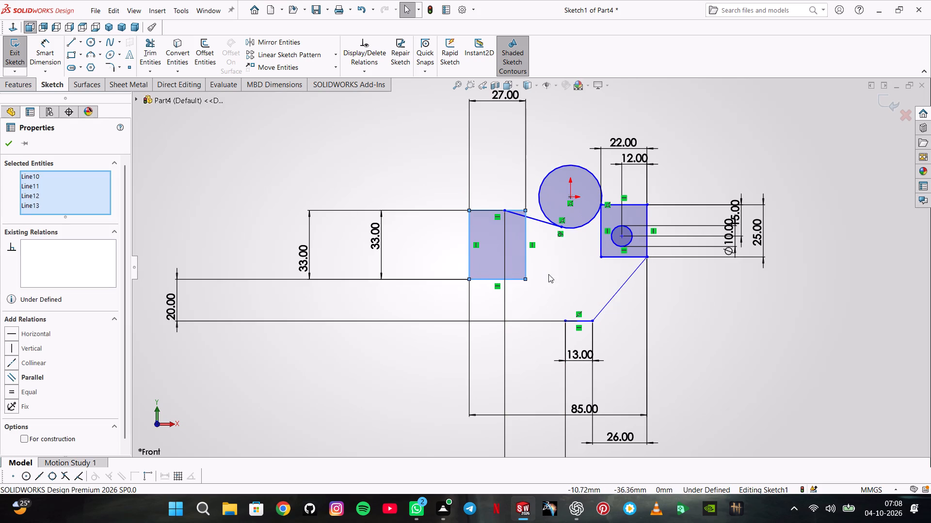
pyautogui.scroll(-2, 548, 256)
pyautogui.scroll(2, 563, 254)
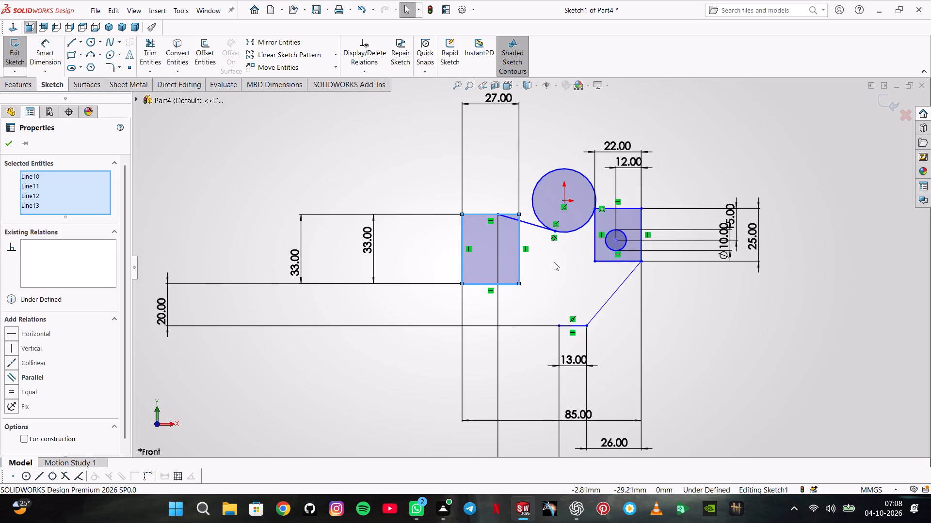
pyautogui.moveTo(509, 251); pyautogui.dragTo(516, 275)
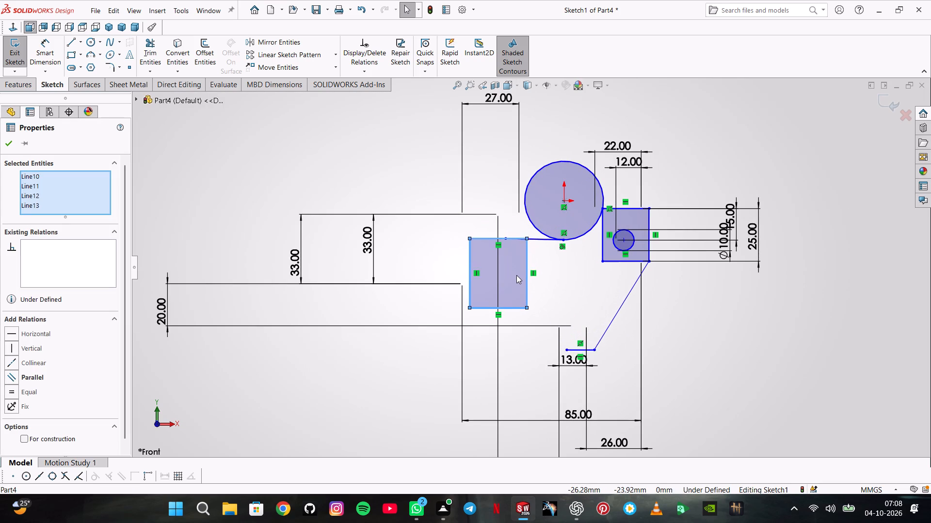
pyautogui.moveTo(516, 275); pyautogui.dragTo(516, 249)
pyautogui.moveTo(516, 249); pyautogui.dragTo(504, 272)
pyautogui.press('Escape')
# Dimension the origin circle's diameter as 32 mm.
pyautogui.click(51, 51)
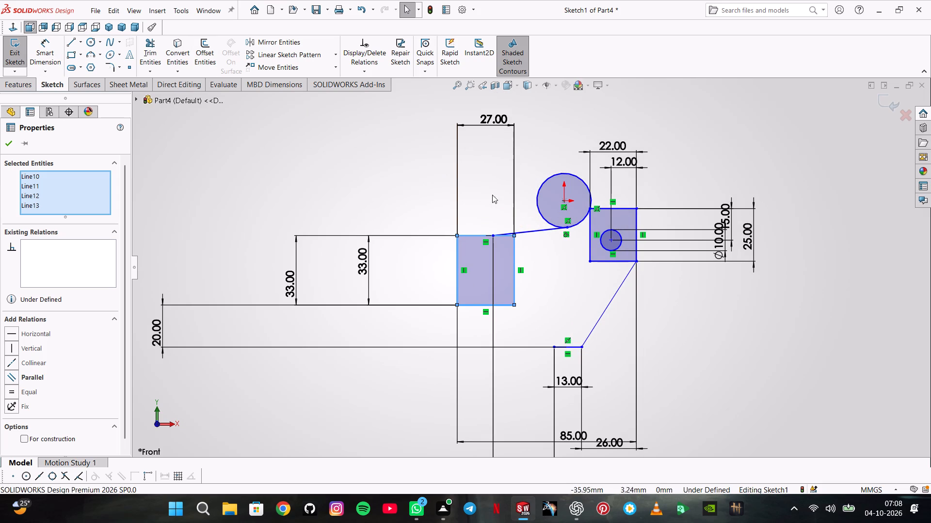
pyautogui.click(548, 206)
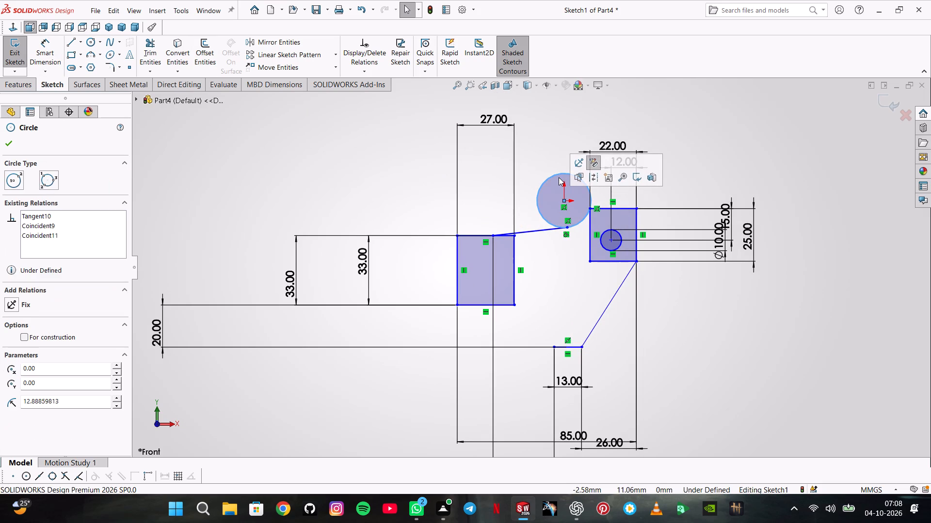
pyautogui.click(50, 59)
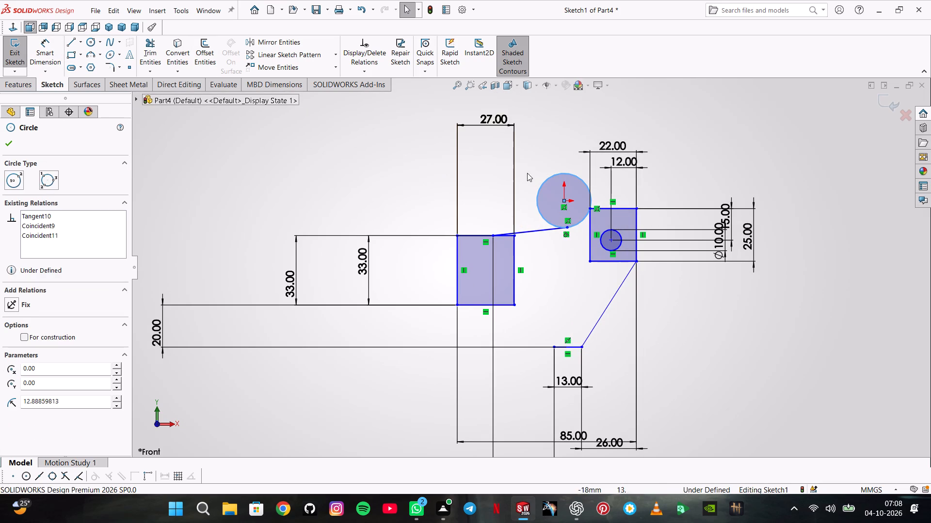
pyautogui.click(56, 52)
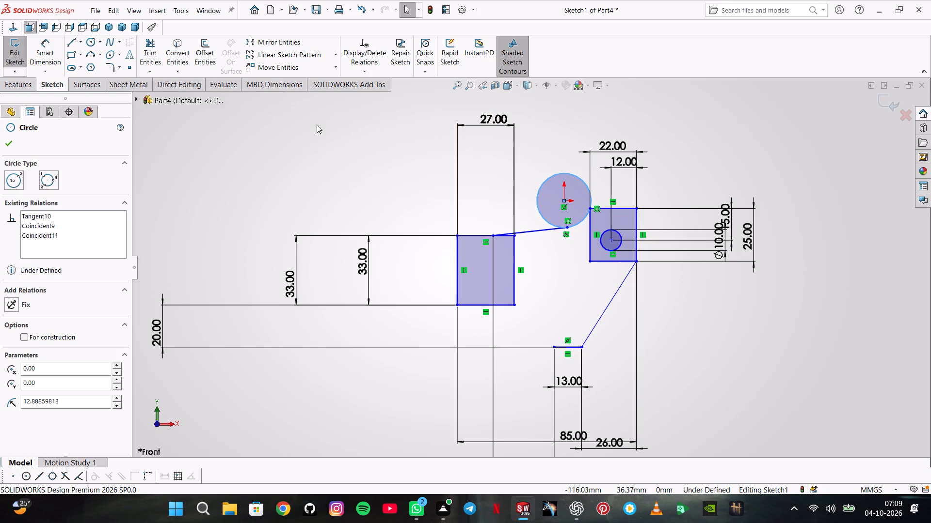
pyautogui.press('Escape')
pyautogui.press('Escape')
pyautogui.click(57, 51)
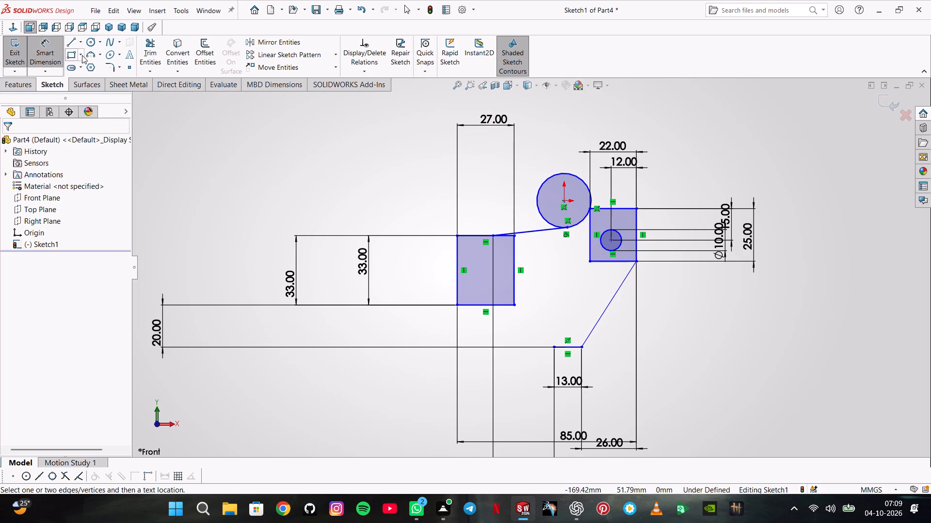
pyautogui.click(543, 184)
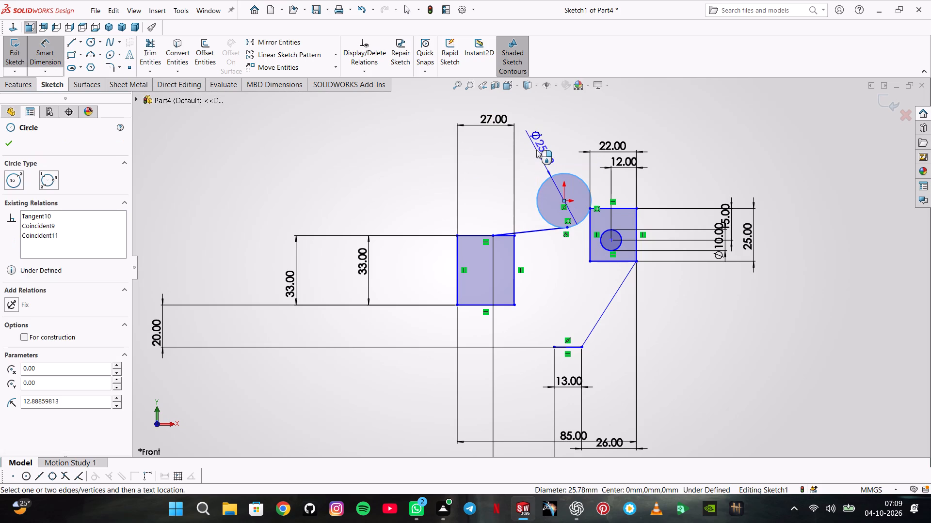
pyautogui.click(536, 149)
pyautogui.write('32')
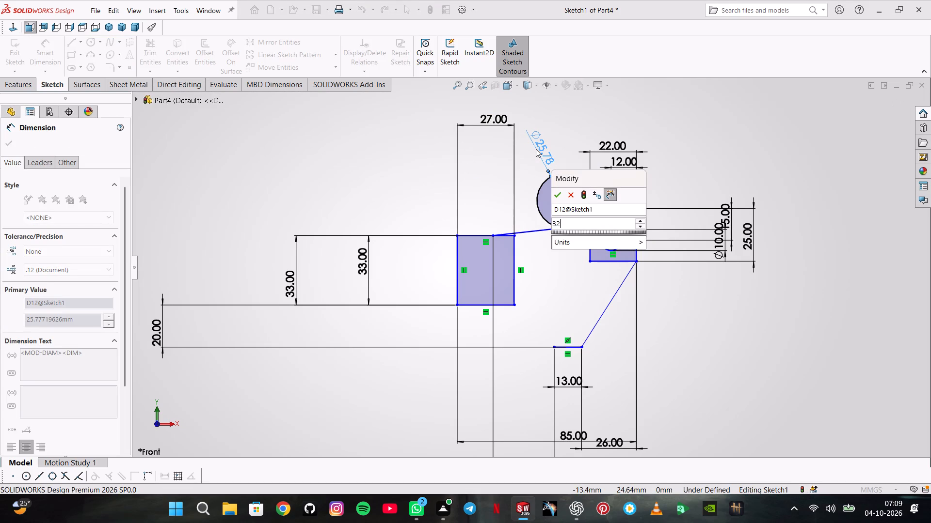
pyautogui.press('Return')
pyautogui.press('Escape')
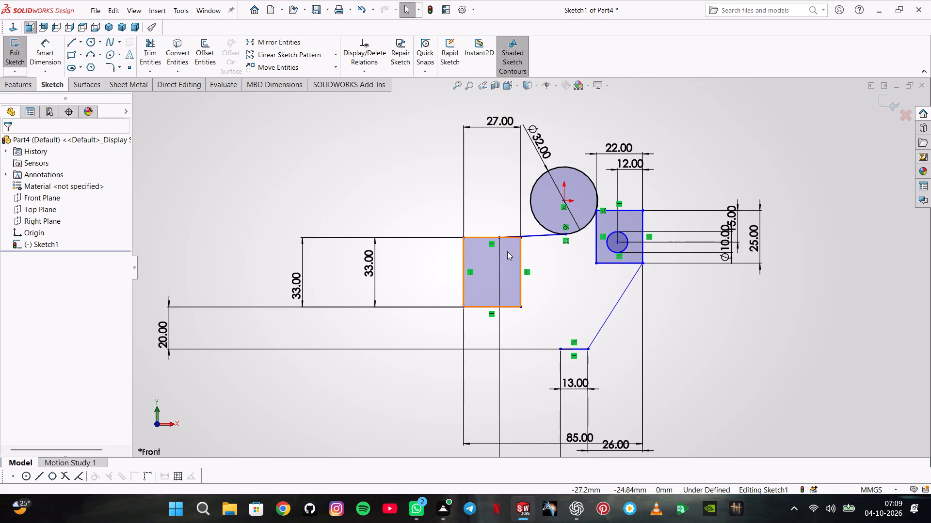
# Move the 27 mm rectangle and its linked geometry slightly up and away from the origin circle.
pyautogui.press('Escape')
pyautogui.moveTo(507, 251); pyautogui.dragTo(503, 218)
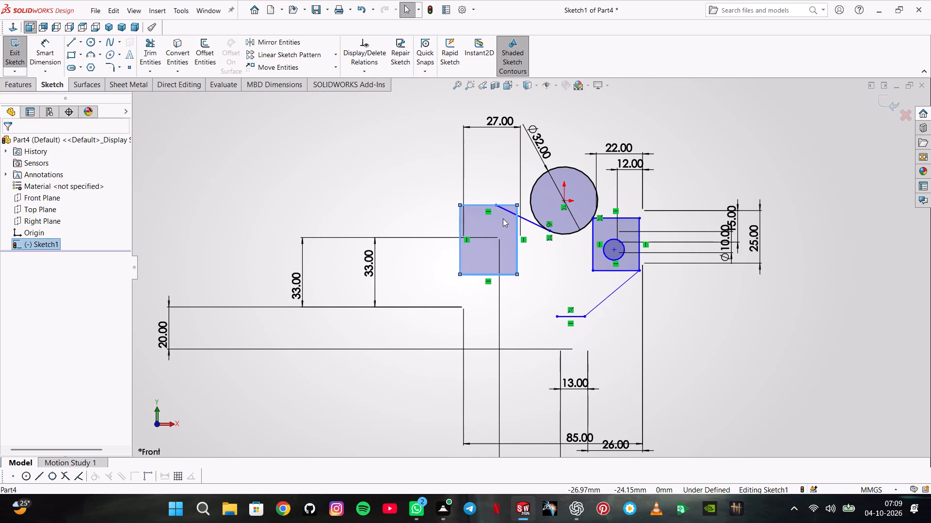
pyautogui.moveTo(503, 218); pyautogui.dragTo(482, 231)
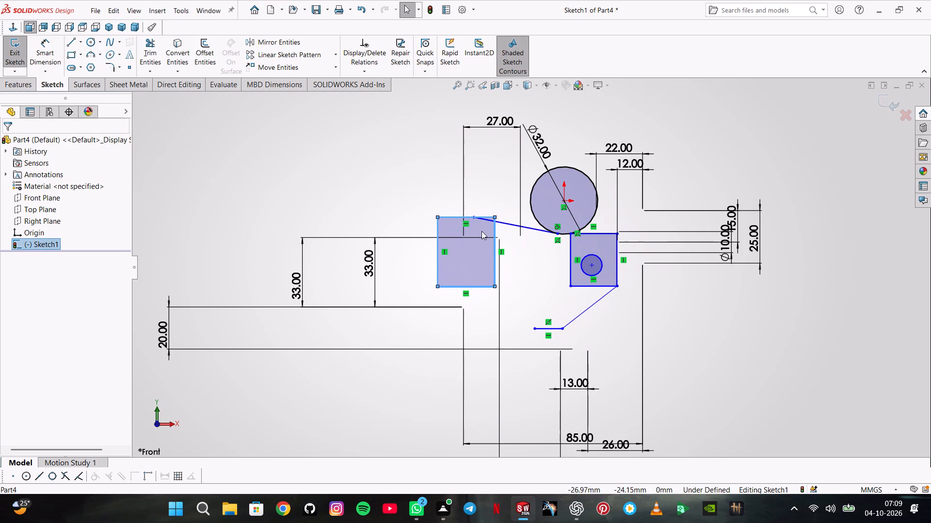
pyautogui.moveTo(482, 231); pyautogui.dragTo(487, 229)
pyautogui.press('Escape')
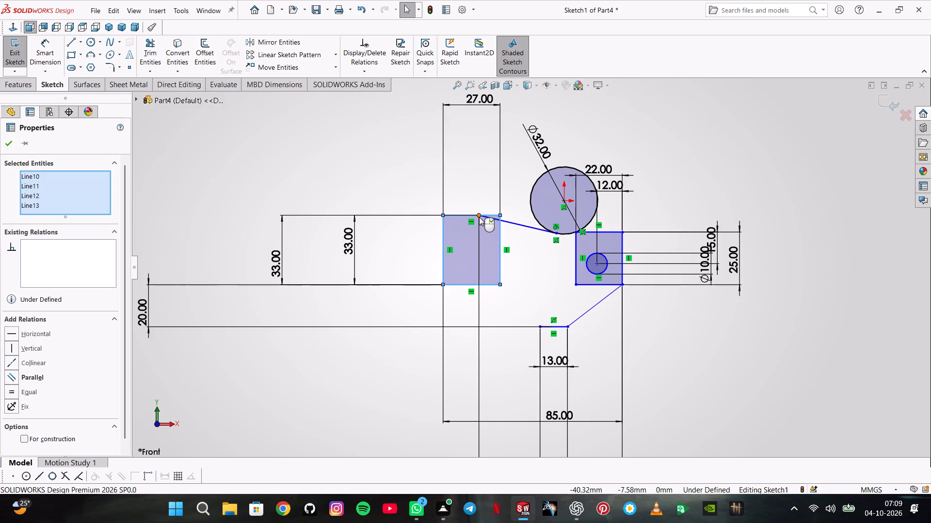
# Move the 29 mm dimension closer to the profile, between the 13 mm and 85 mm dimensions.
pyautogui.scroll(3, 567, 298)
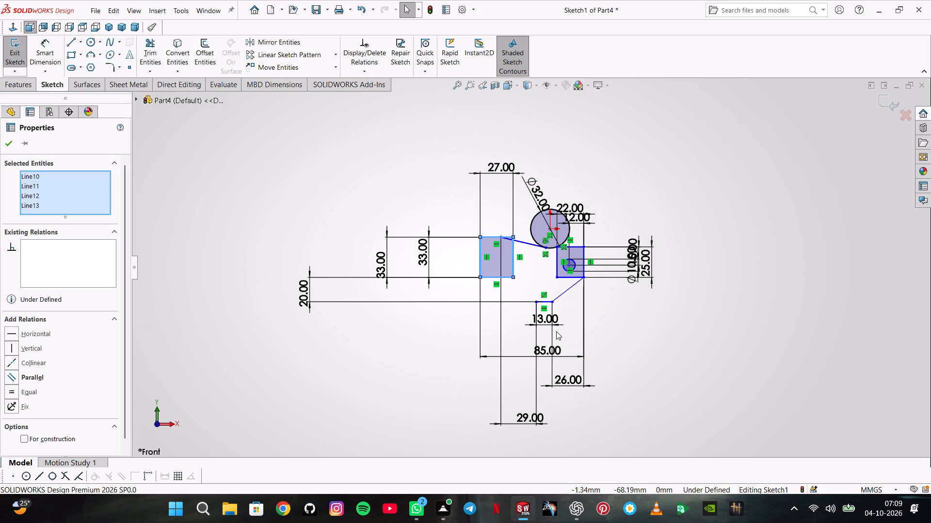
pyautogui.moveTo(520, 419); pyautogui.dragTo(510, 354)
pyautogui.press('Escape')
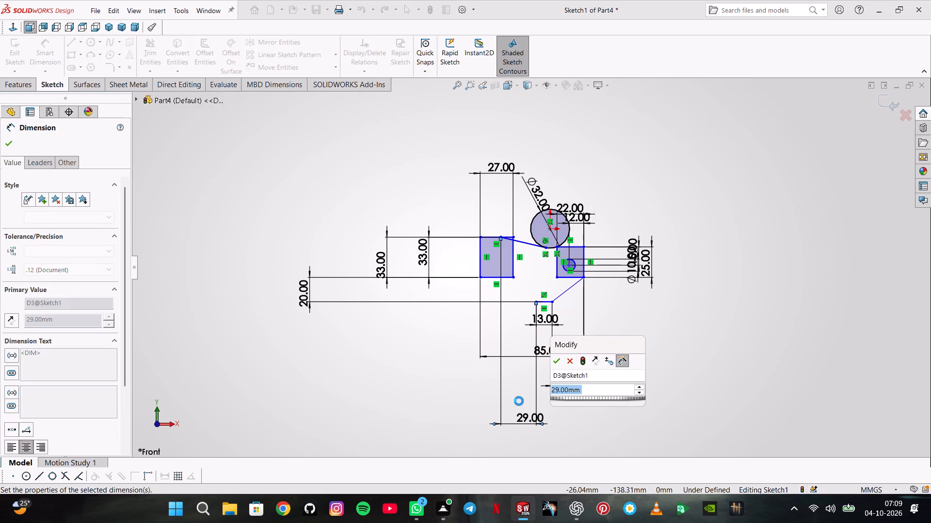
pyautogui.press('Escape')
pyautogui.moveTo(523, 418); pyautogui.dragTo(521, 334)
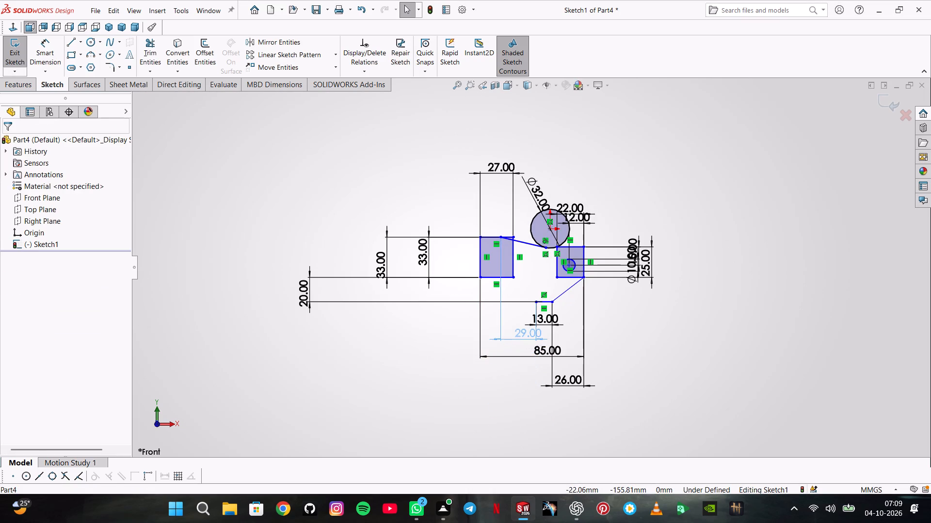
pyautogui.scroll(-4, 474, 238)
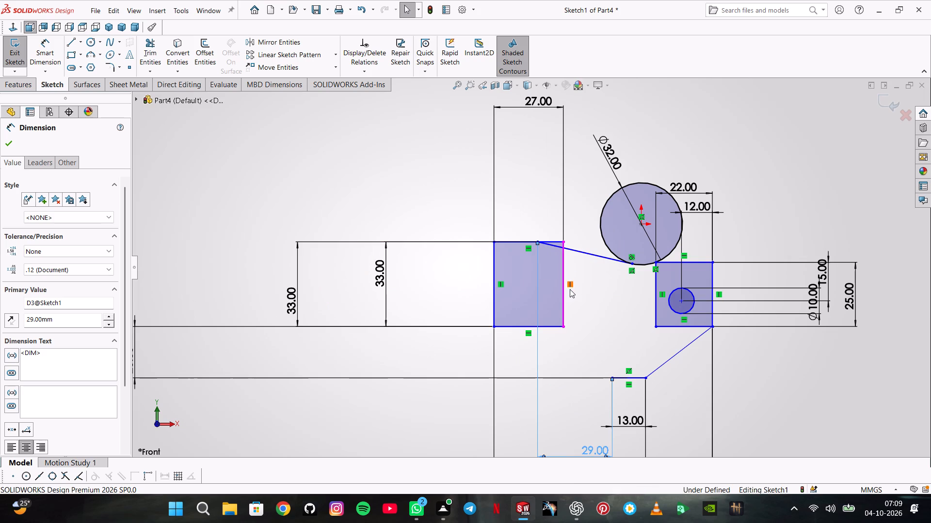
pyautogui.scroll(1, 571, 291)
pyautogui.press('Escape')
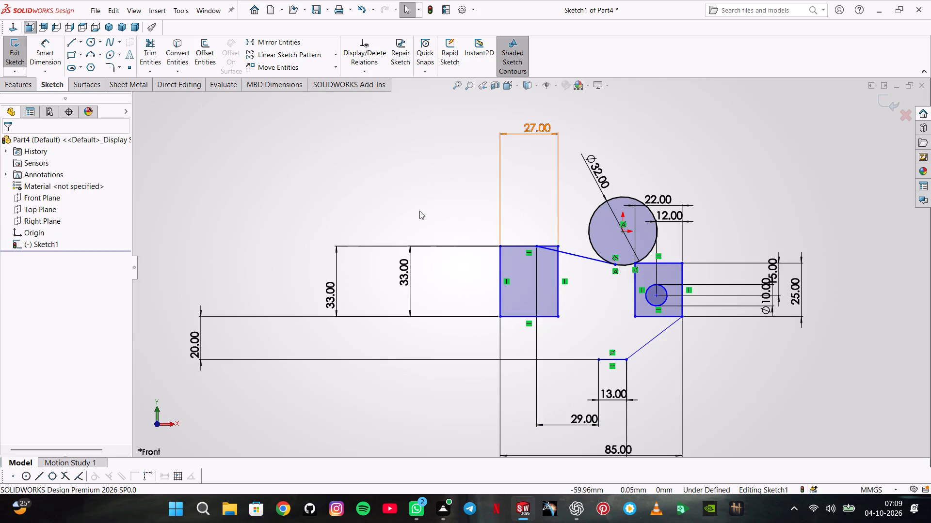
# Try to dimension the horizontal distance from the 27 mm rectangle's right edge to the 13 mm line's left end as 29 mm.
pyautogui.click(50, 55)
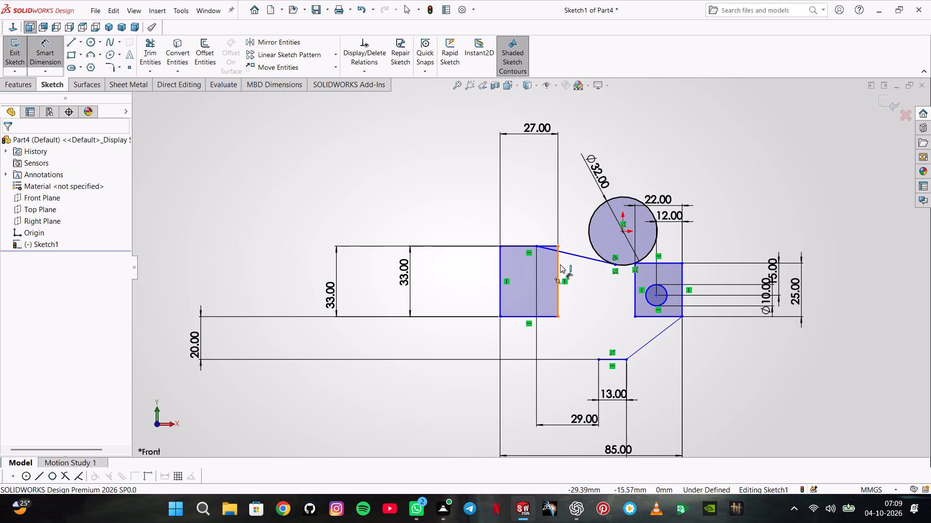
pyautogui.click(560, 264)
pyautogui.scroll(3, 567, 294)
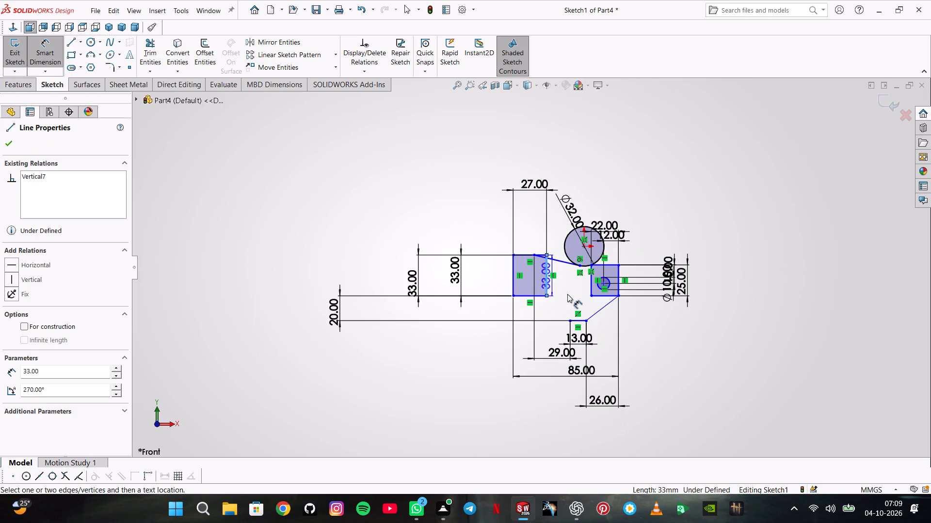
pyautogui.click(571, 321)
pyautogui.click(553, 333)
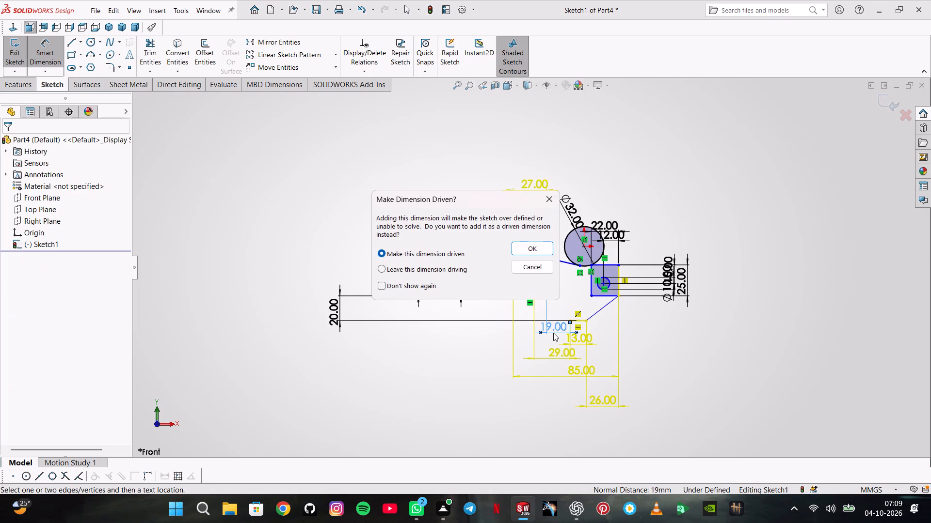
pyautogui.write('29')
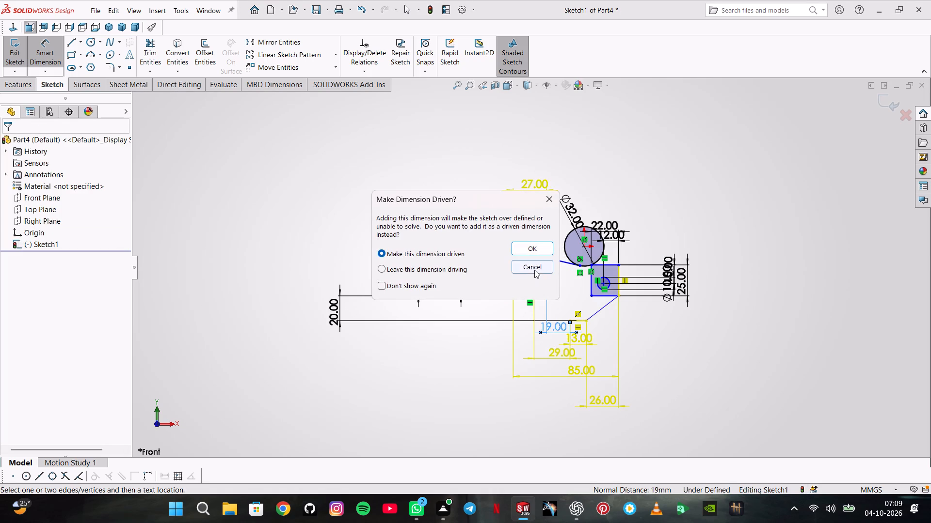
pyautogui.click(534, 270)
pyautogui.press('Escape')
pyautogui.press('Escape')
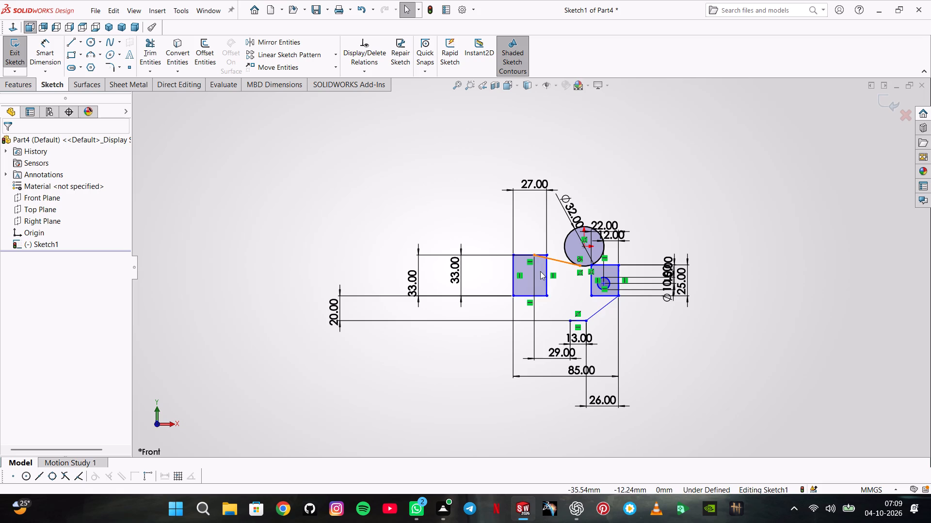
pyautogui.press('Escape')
# Delete the 29 mm dimension between the tangent line's upper end and the 13 mm line's left end.
pyautogui.click(550, 354)
pyautogui.press('Delete')
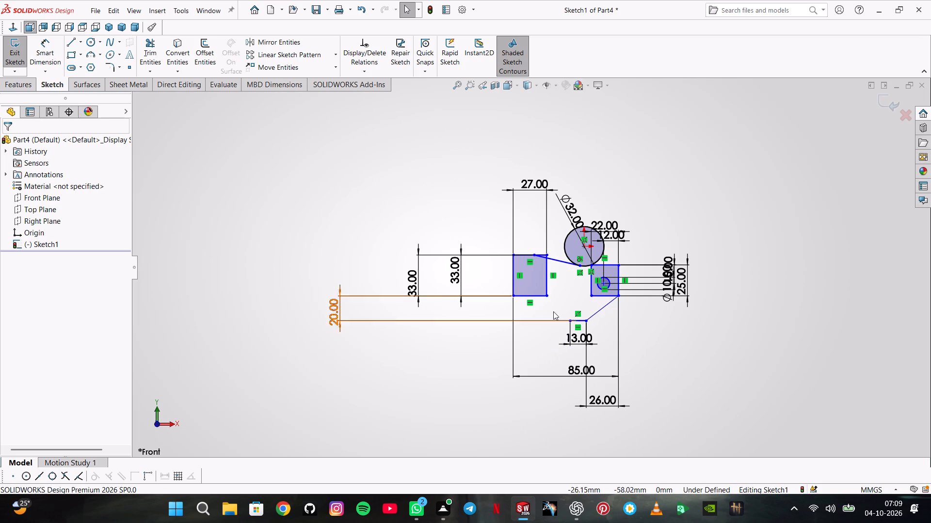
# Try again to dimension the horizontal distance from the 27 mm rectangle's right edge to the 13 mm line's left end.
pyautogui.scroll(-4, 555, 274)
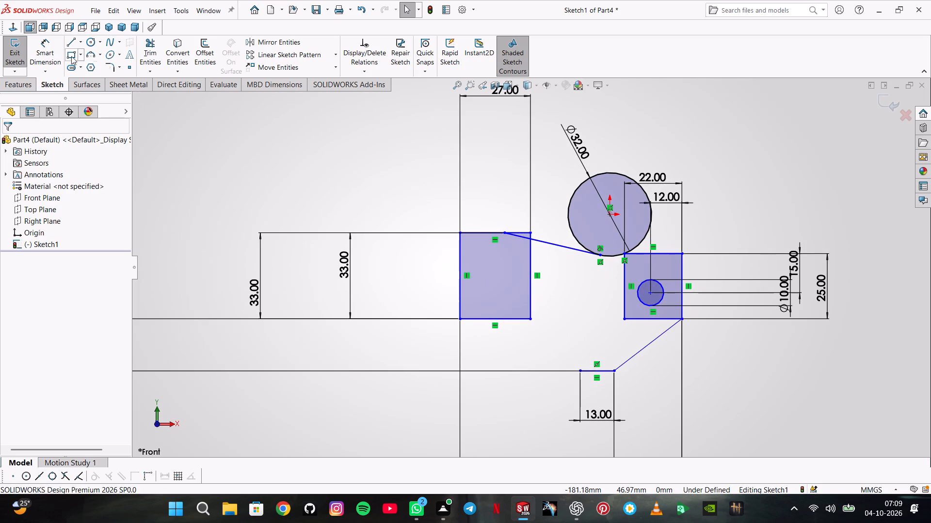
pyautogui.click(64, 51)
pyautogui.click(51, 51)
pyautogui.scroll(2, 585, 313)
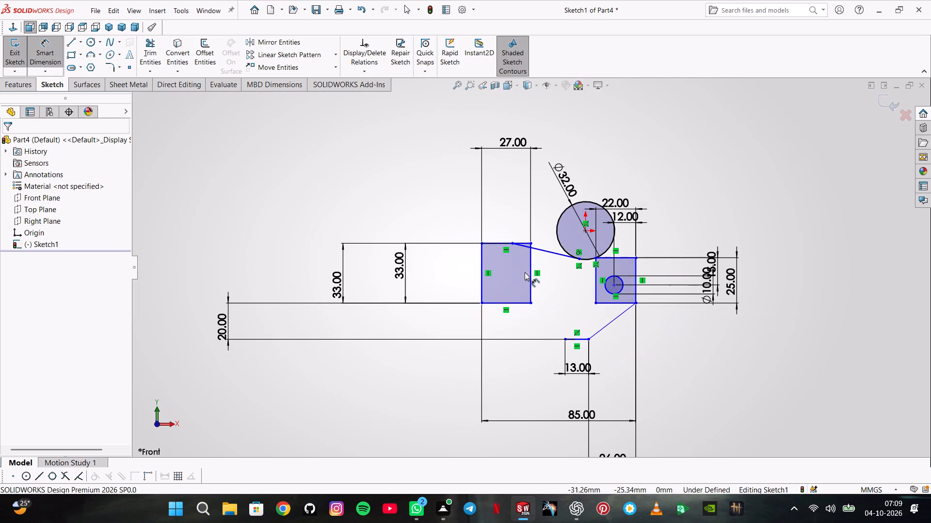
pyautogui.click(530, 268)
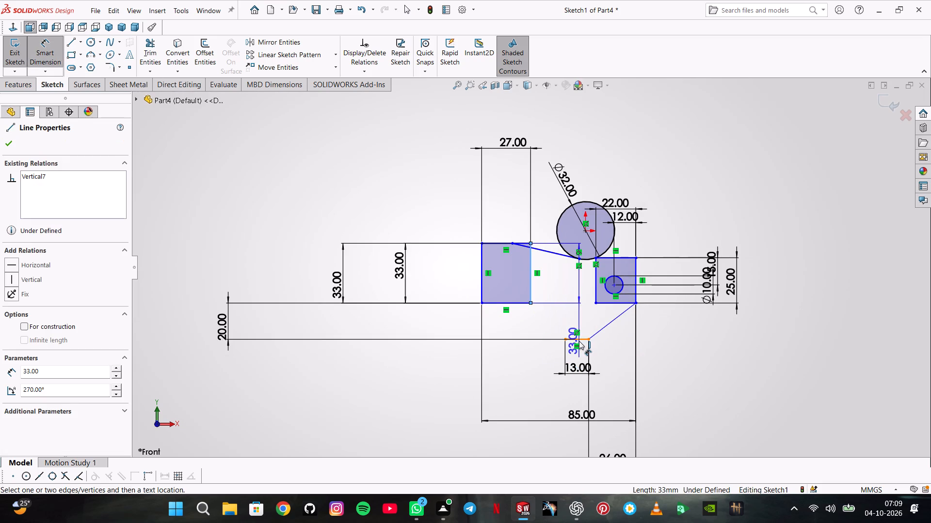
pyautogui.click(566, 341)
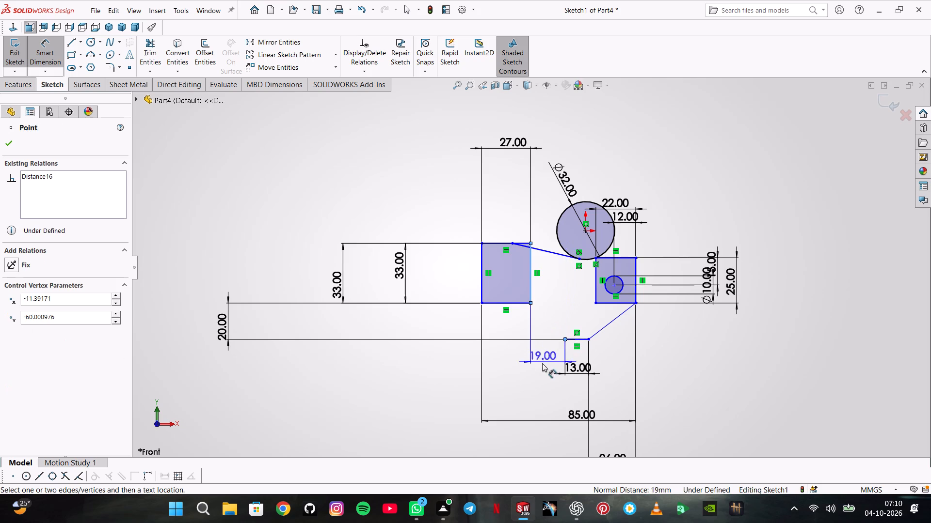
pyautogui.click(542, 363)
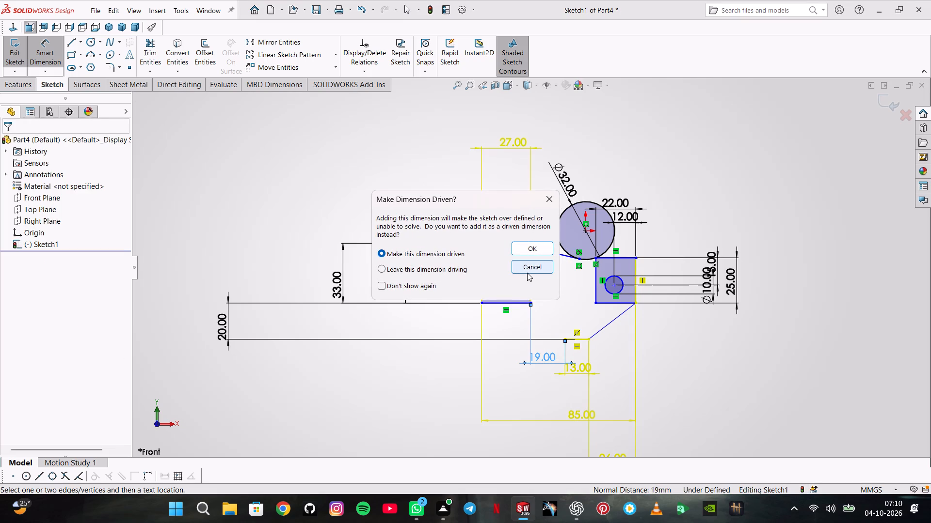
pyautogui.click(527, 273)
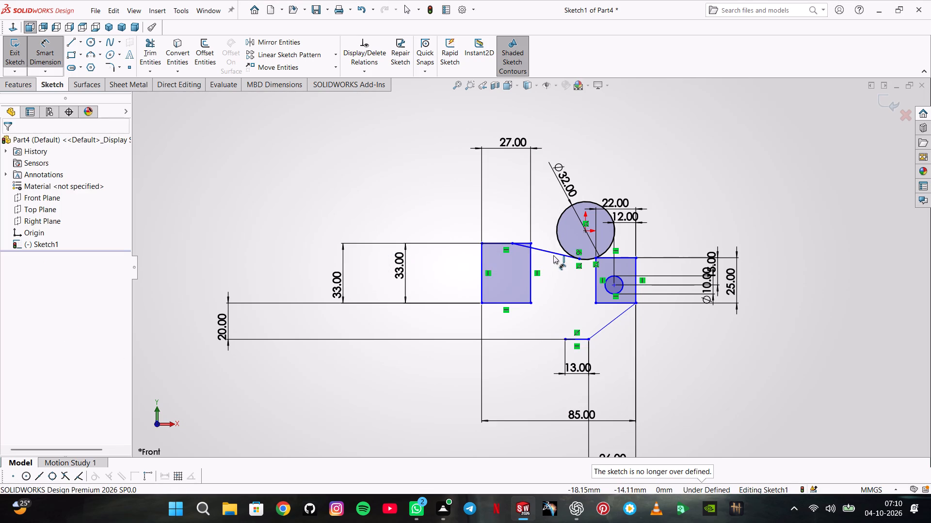
# Delete the sloping tangent line between the 27 mm rectangle's top edge and the origin circle.
pyautogui.click(553, 255)
pyautogui.press('Delete')
pyautogui.press('Return')
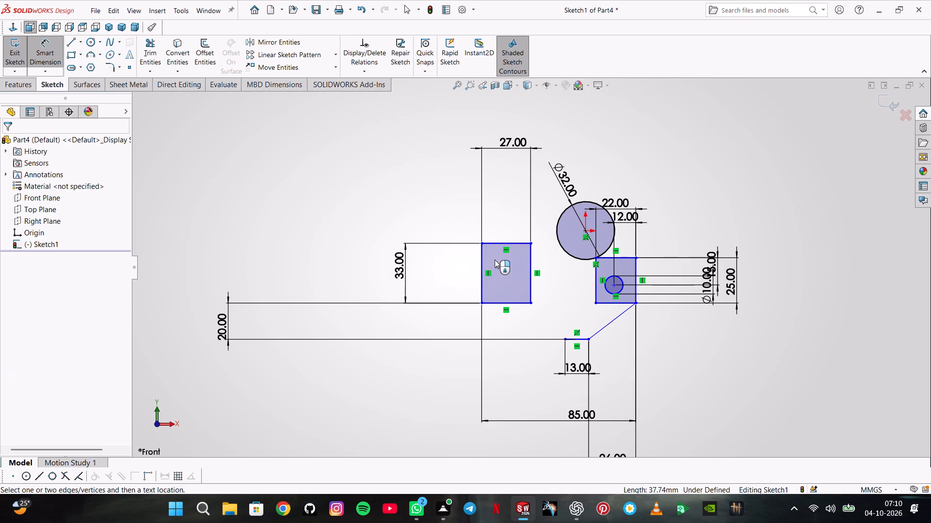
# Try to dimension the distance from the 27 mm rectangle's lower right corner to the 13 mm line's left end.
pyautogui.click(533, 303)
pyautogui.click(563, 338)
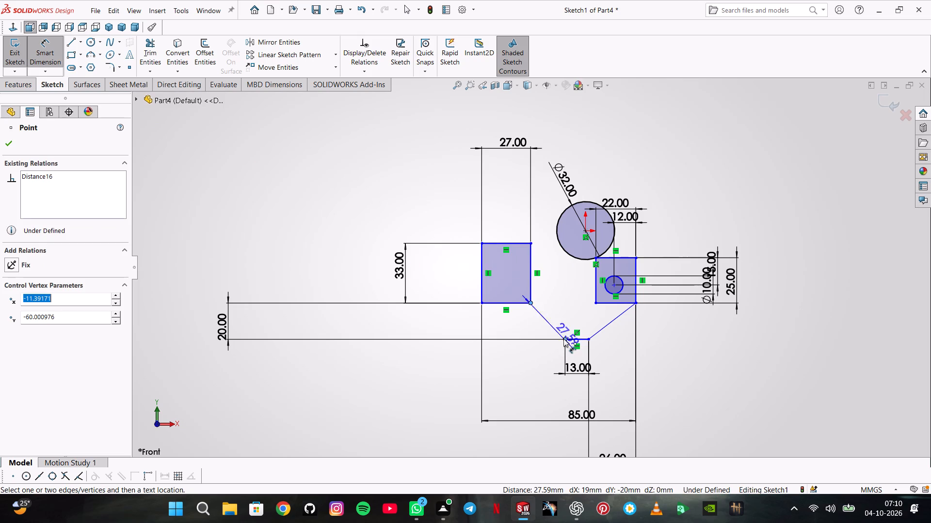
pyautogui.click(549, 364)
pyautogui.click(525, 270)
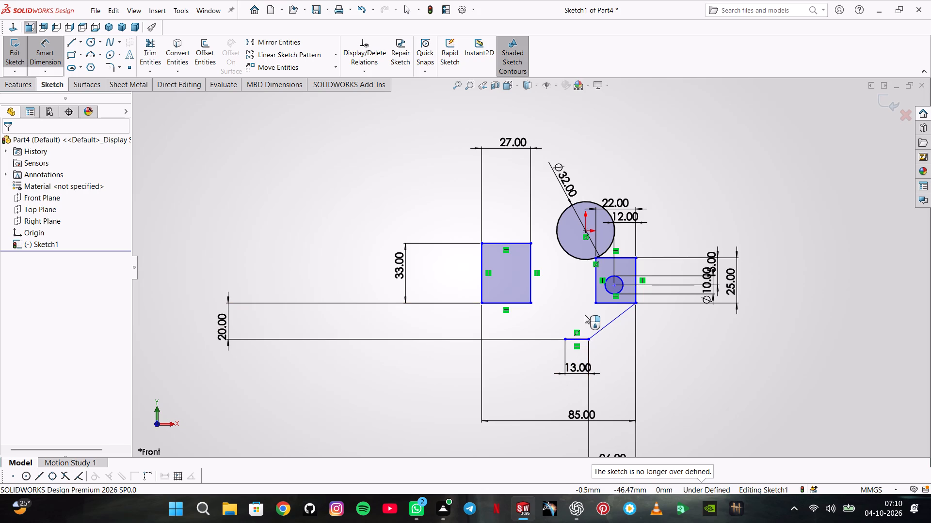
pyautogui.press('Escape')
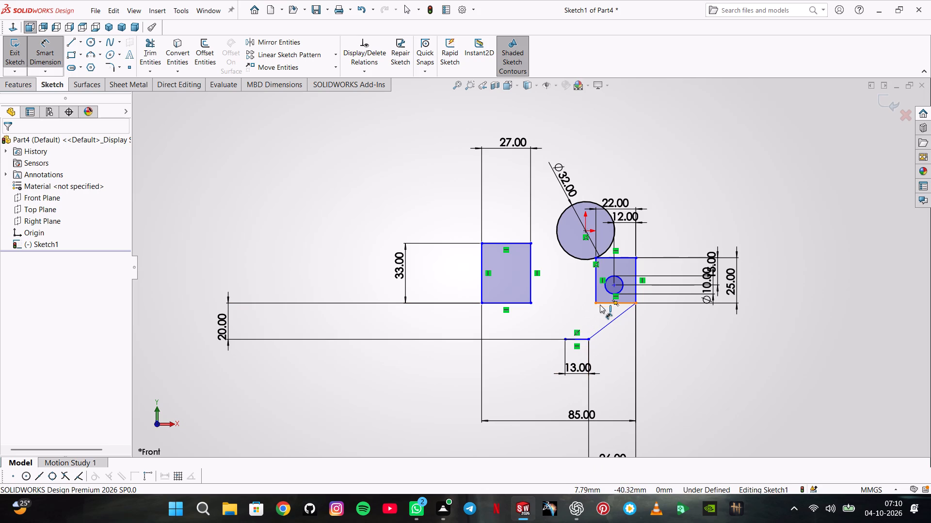
# Dimension the vertical distance from the origin to the 22 mm rectangle's top edge as 3.84 mm.
pyautogui.scroll(-2, 601, 256)
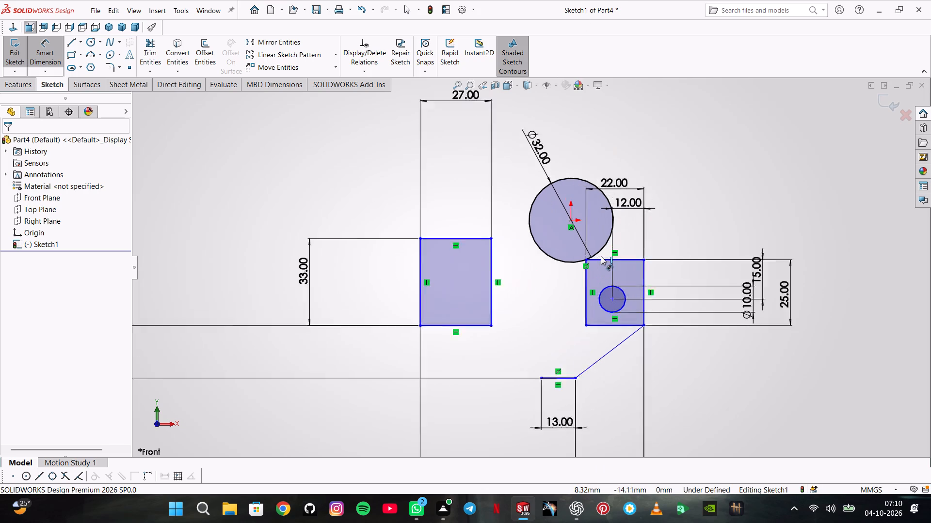
pyautogui.scroll(-3, 601, 256)
pyautogui.scroll(5, 603, 252)
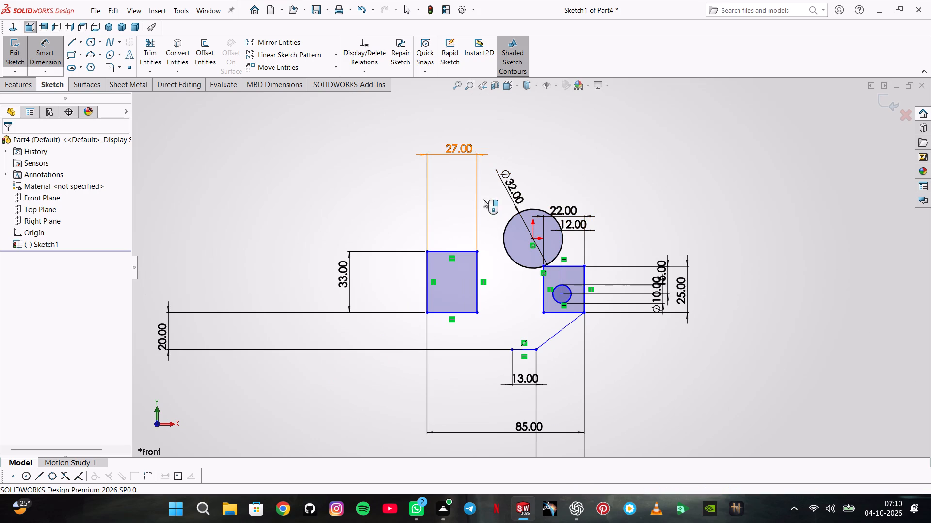
pyautogui.click(534, 240)
pyautogui.click(577, 265)
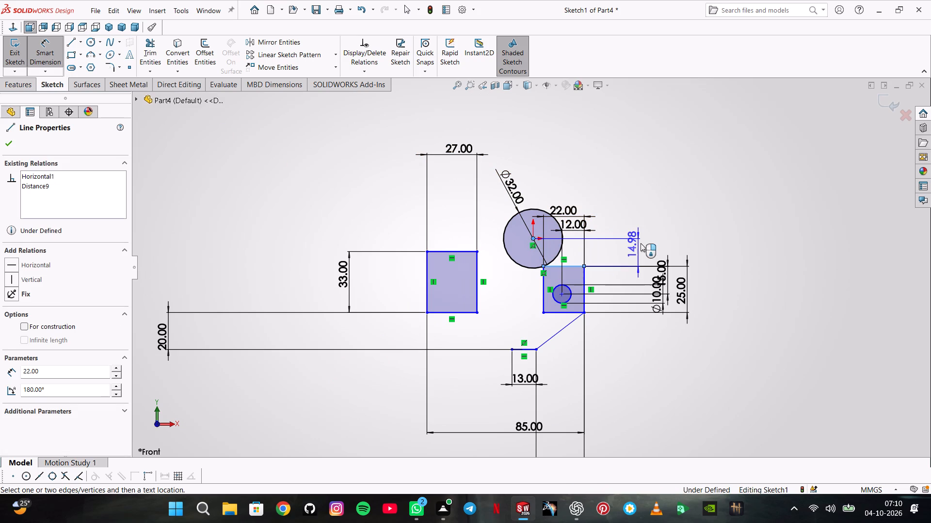
pyautogui.click(642, 246)
pyautogui.write('3.84')
pyautogui.press('Return')
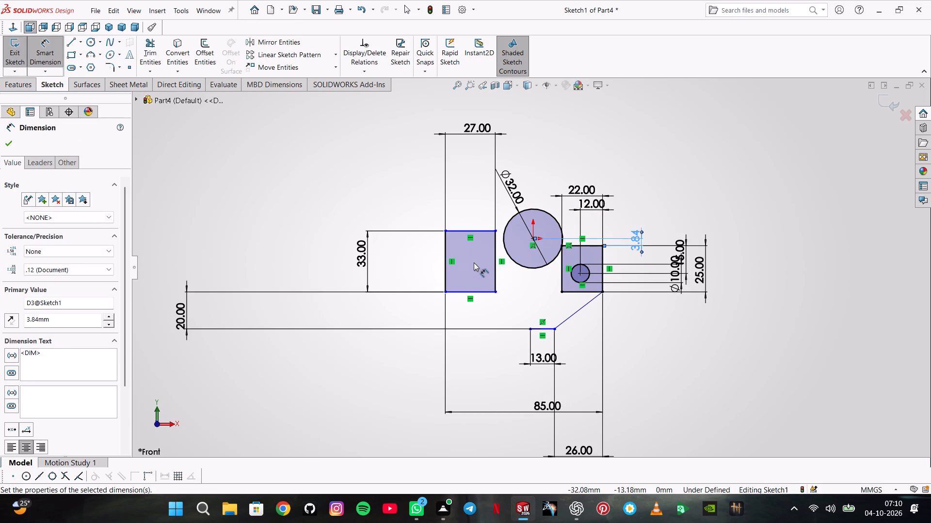
pyautogui.press('Escape')
# Move the 27 mm rectangle down, so its bottom edge sits below the 22 mm rectangle's bottom edge.
pyautogui.moveTo(474, 261); pyautogui.dragTo(472, 286)
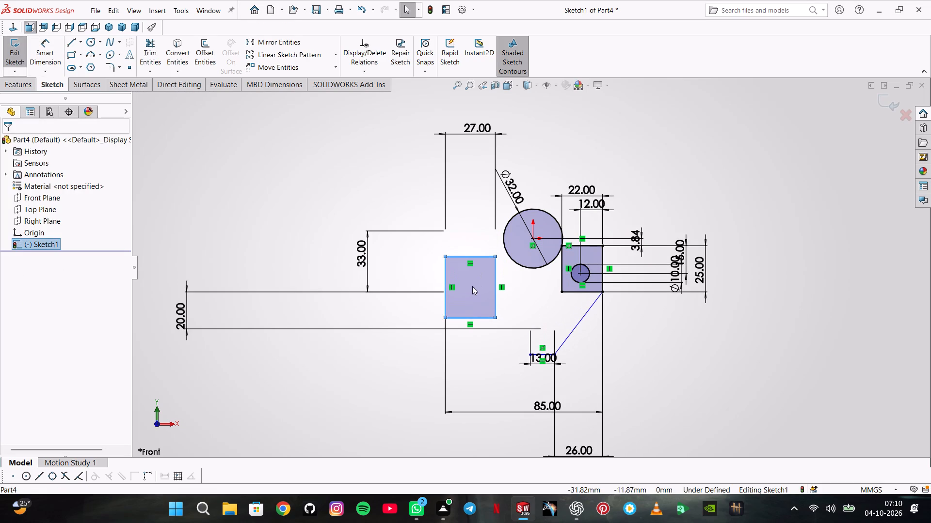
pyautogui.moveTo(472, 286); pyautogui.dragTo(461, 291)
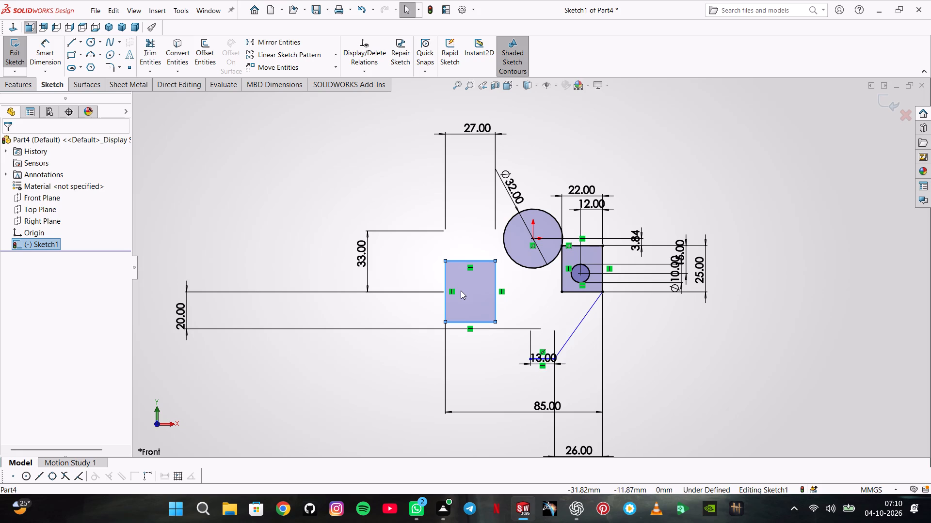
pyautogui.moveTo(461, 291); pyautogui.dragTo(459, 282)
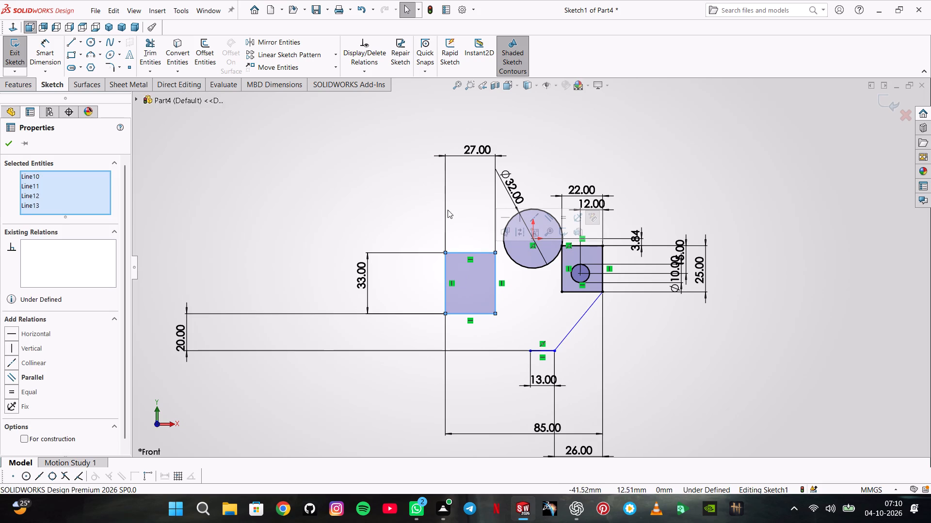
# Sketch a downward-sloping line about 33 mm long from above the 27 mm rectangle's top edge to below the origin circle.
pyautogui.click(75, 45)
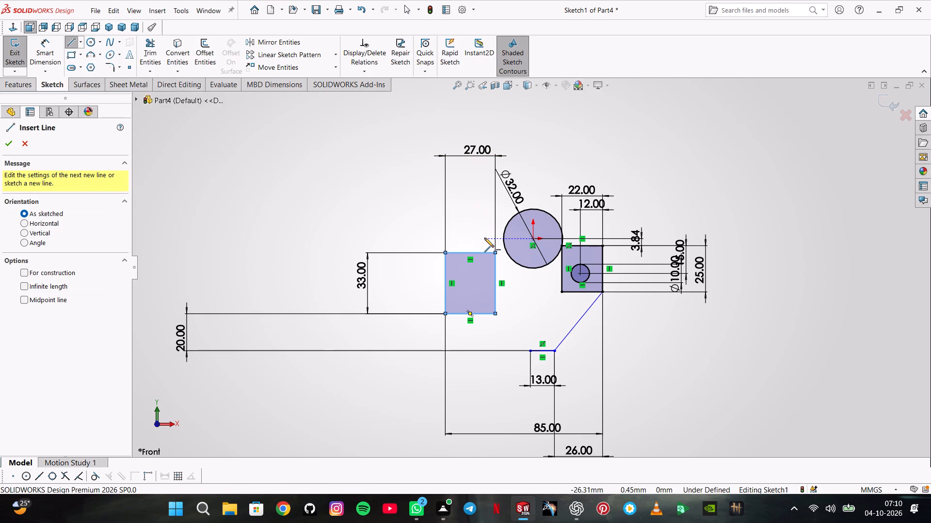
pyautogui.click(484, 238)
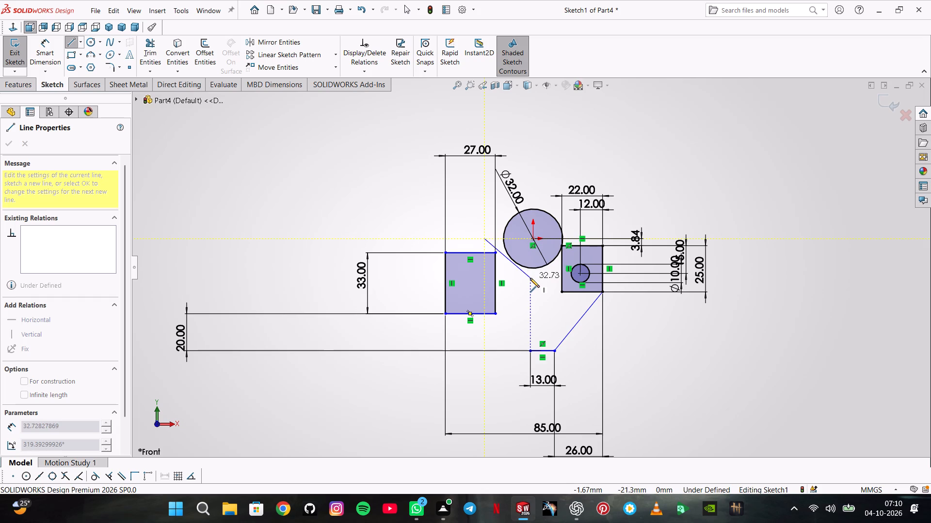
pyautogui.click(530, 278)
pyautogui.doubleClick(545, 278)
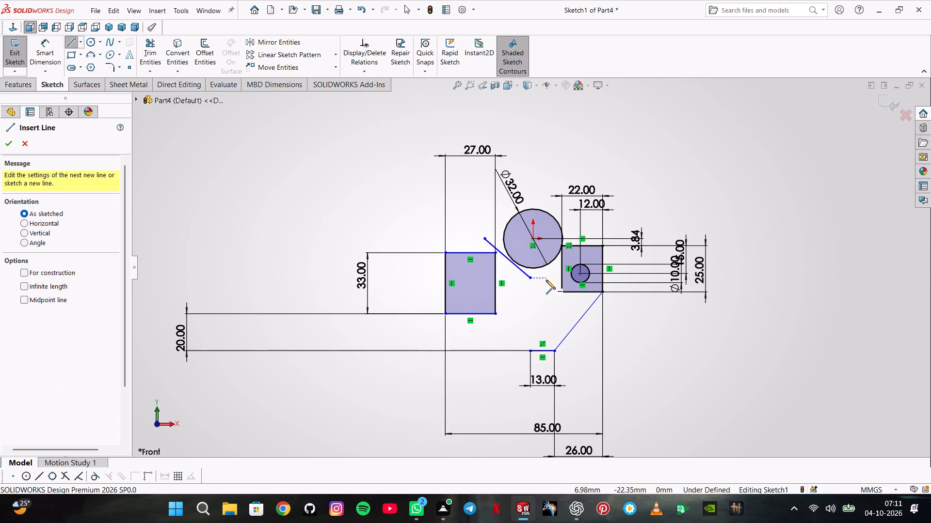
pyautogui.press('Escape')
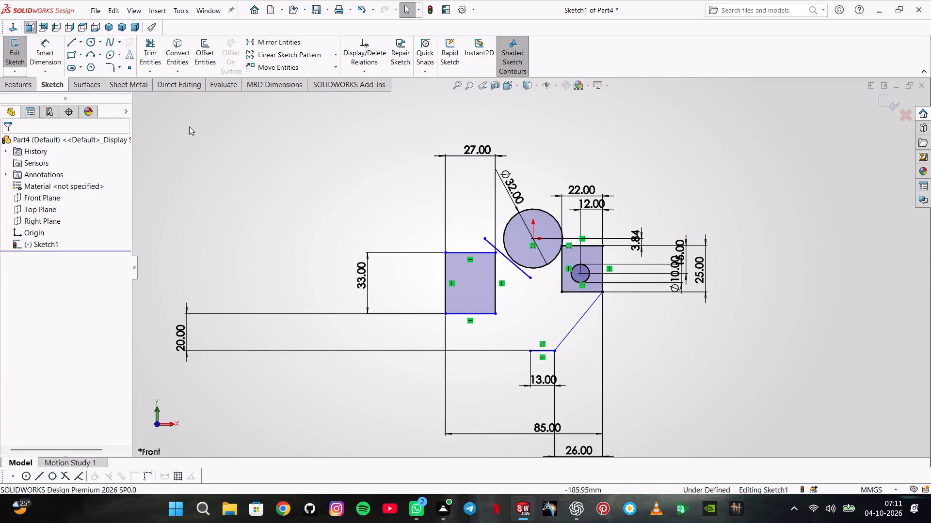
# Dimension the angle between the new sloping line and the 27 mm rectangle's top edge as 28 degrees.
pyautogui.click(53, 53)
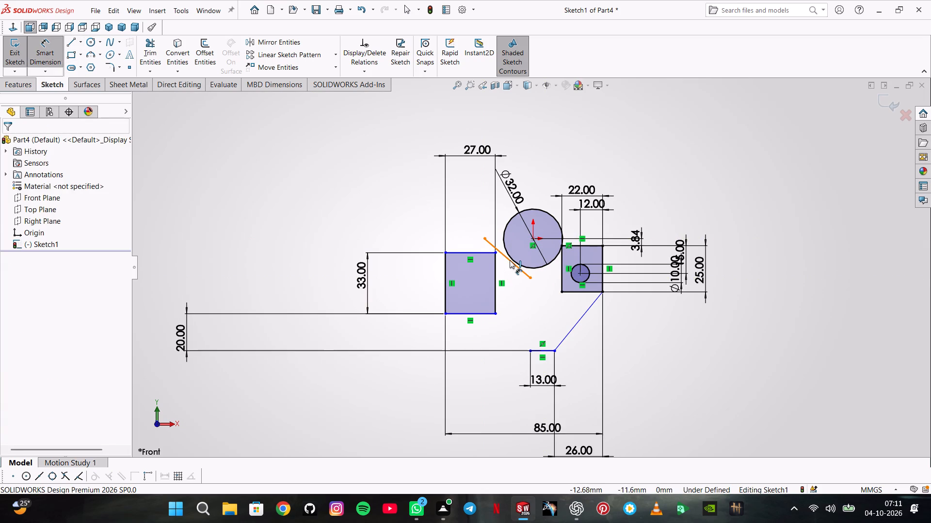
pyautogui.click(510, 260)
pyautogui.click(489, 252)
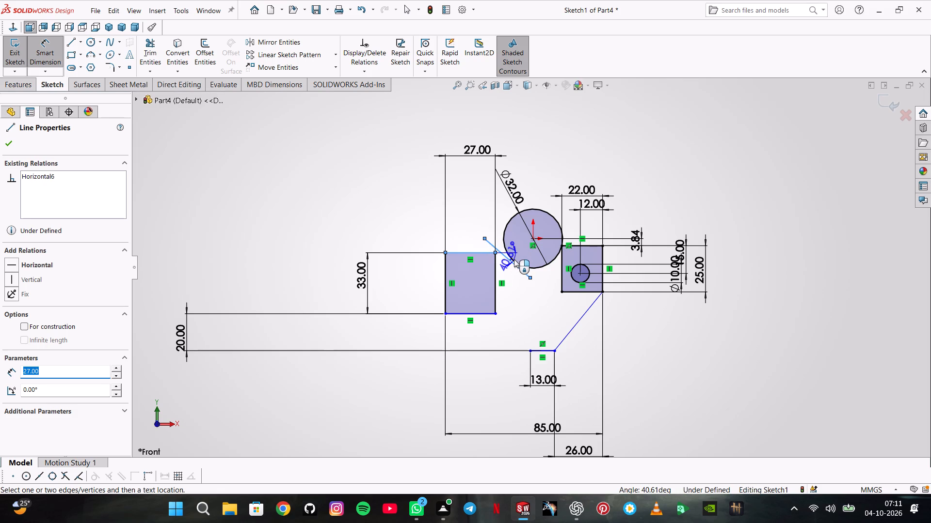
pyautogui.click(514, 259)
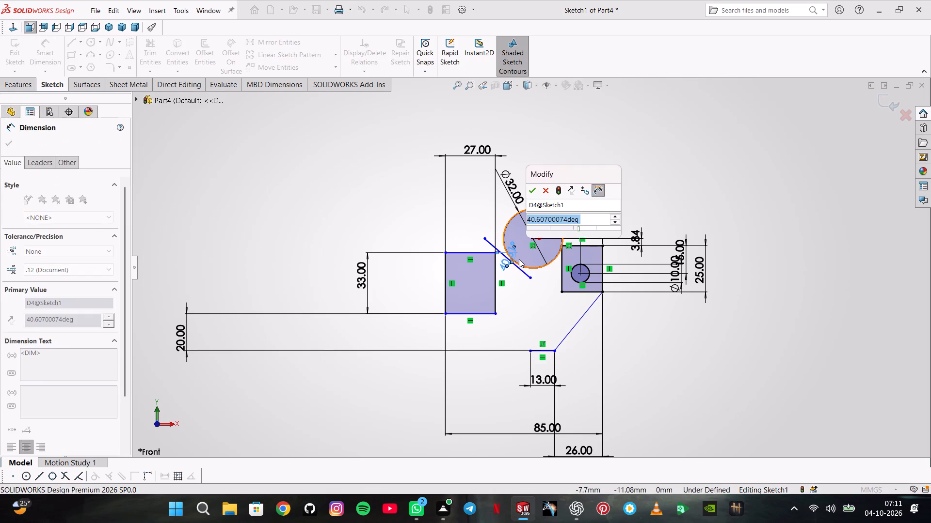
pyautogui.write('28')
pyautogui.press('Return')
pyautogui.scroll(-5, 518, 273)
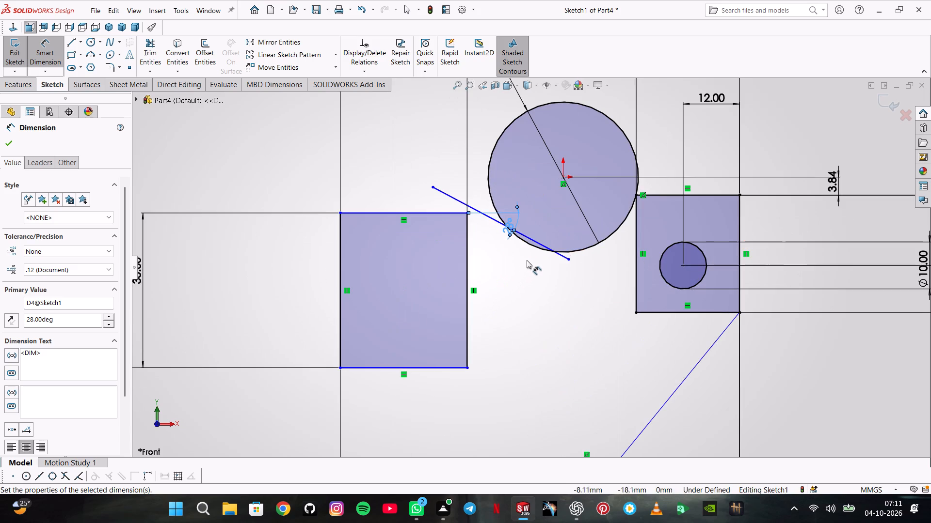
pyautogui.press('Escape')
# Make the 28-degree sloping line tangent to the 32 mm origin circle.
pyautogui.click(543, 245)
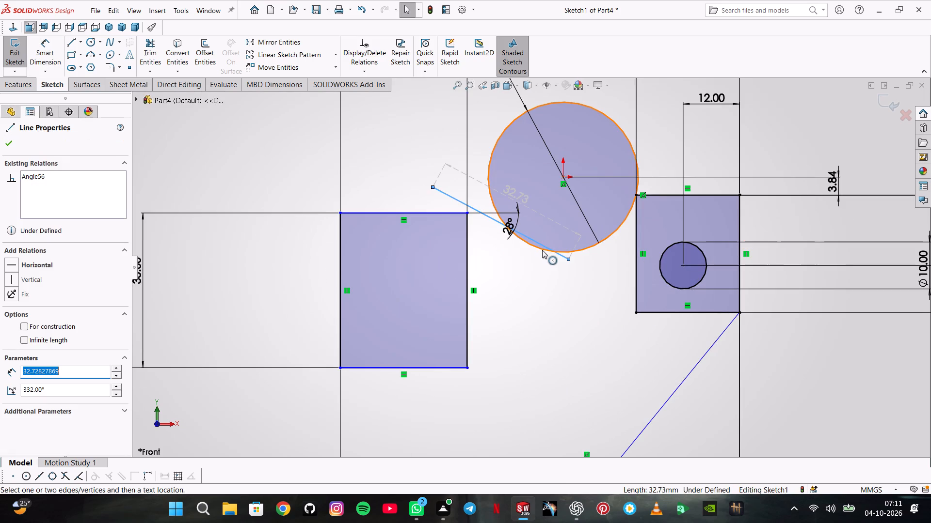
pyautogui.keyDown('ctrl'); pyautogui.click(542, 250); pyautogui.keyUp('ctrl')
pyautogui.click(575, 204)
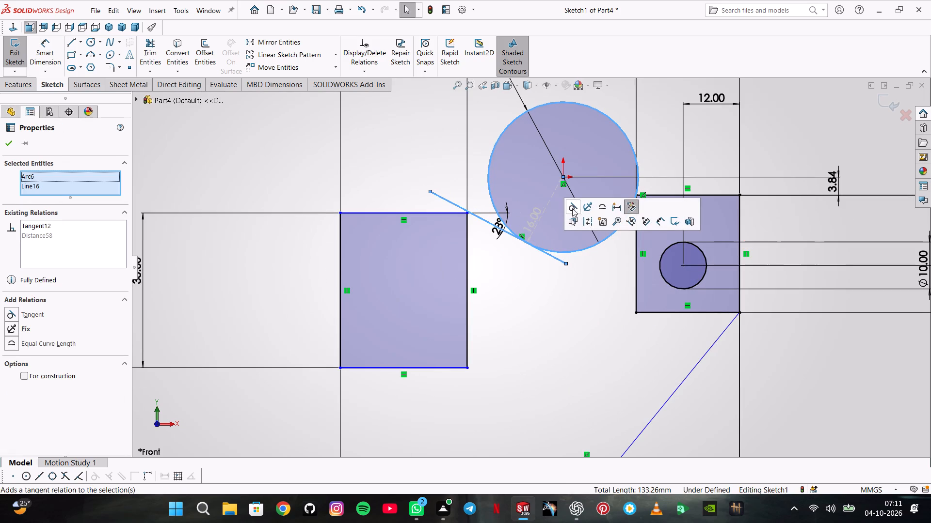
# Examine where the tangent line passes the 27 mm rectangle's top right corner.
pyautogui.scroll(-5, 470, 222)
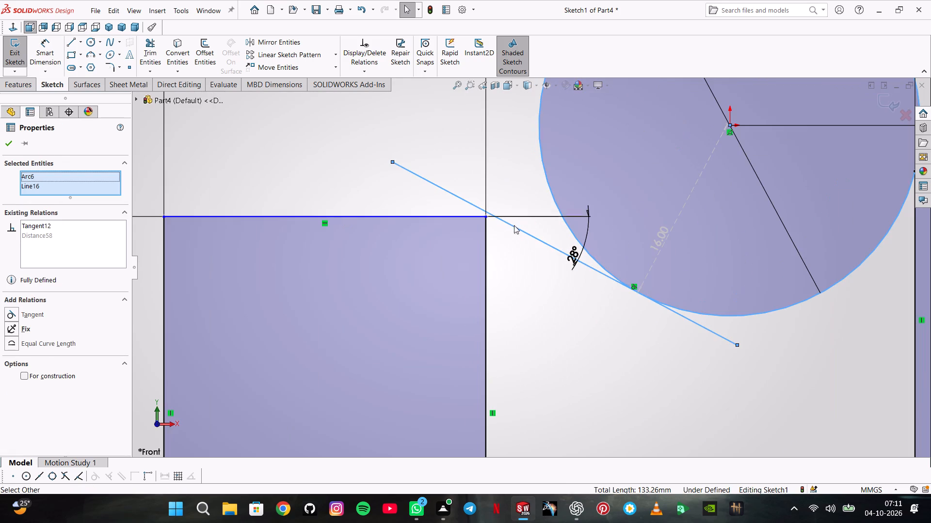
pyautogui.scroll(3, 511, 230)
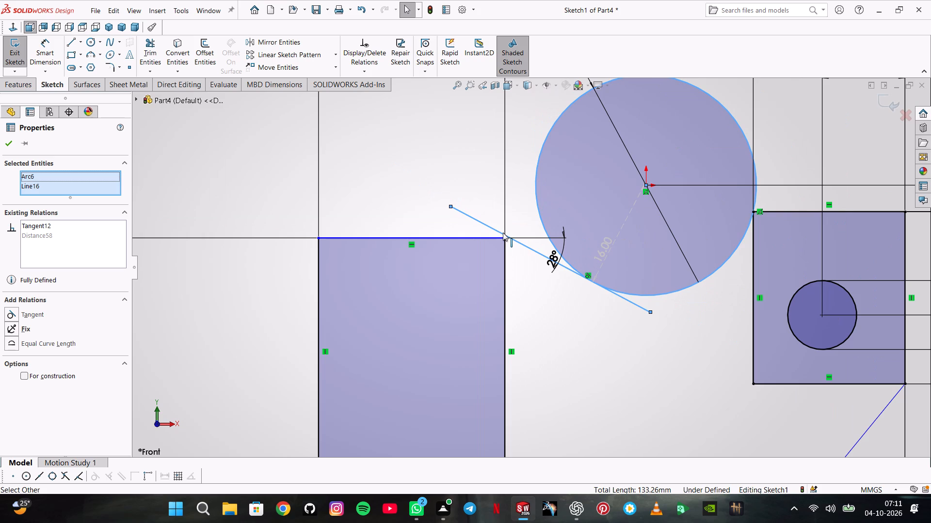
pyautogui.scroll(-5, 502, 232)
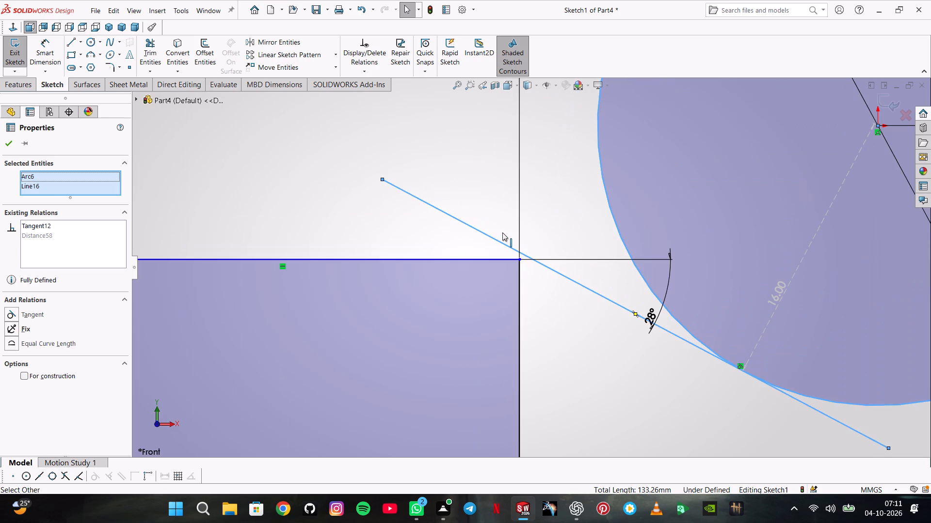
pyautogui.scroll(-5, 502, 232)
pyautogui.scroll(5, 537, 233)
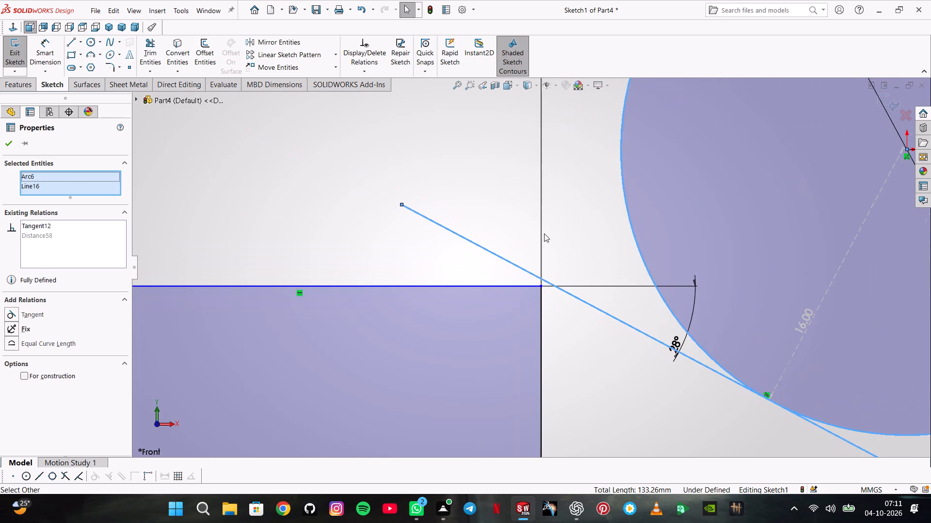
pyautogui.scroll(4, 646, 232)
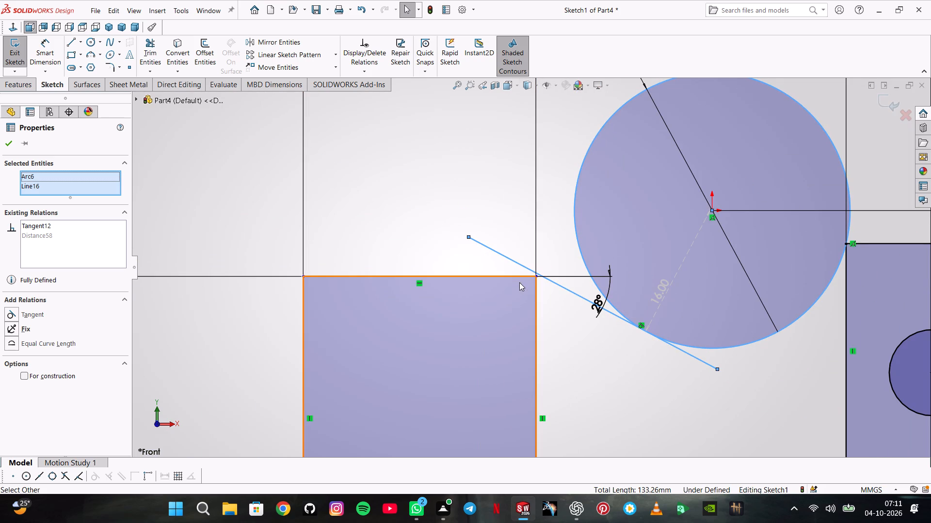
pyautogui.scroll(3, 562, 297)
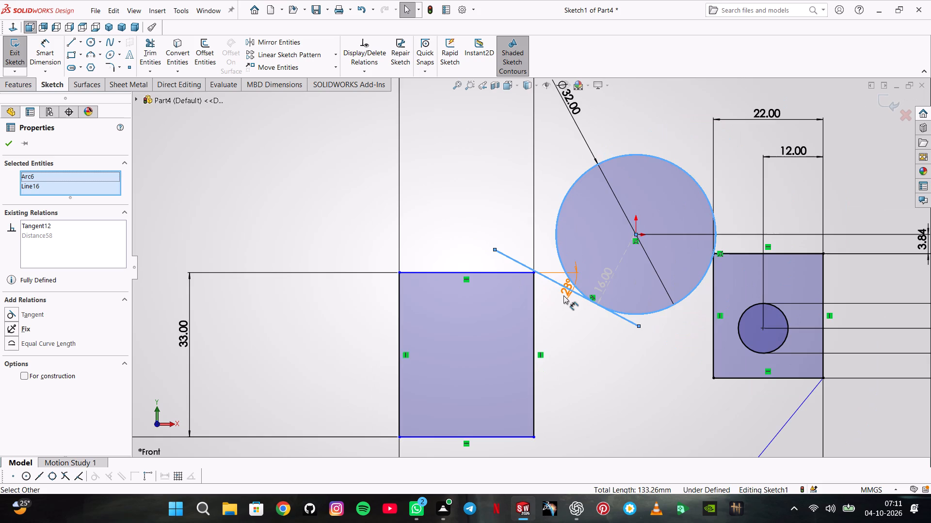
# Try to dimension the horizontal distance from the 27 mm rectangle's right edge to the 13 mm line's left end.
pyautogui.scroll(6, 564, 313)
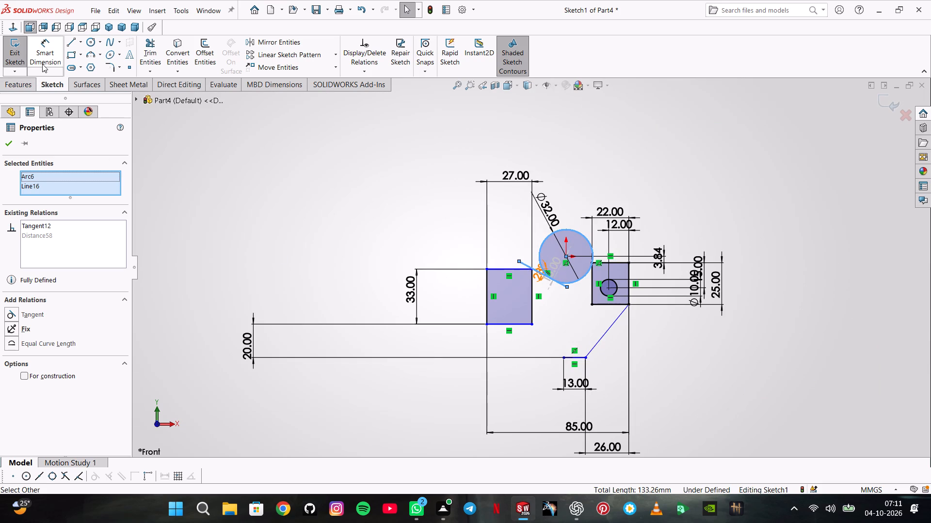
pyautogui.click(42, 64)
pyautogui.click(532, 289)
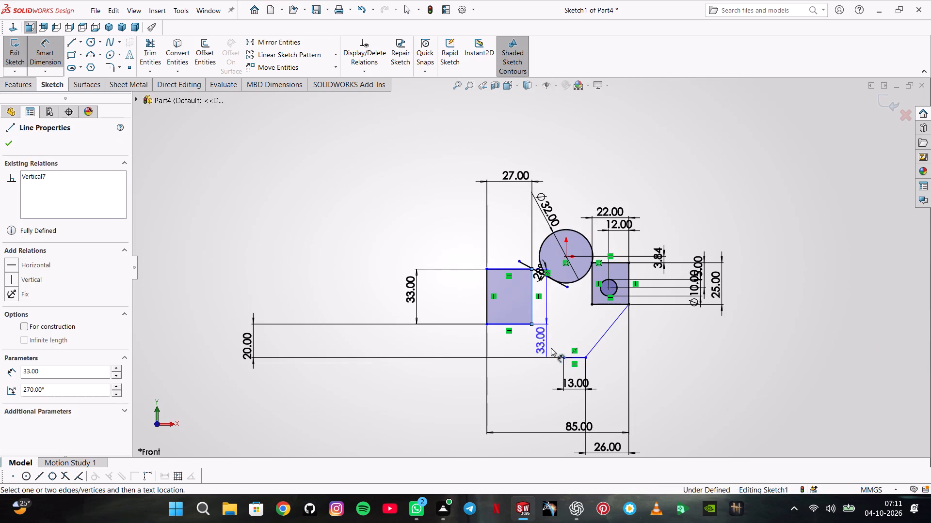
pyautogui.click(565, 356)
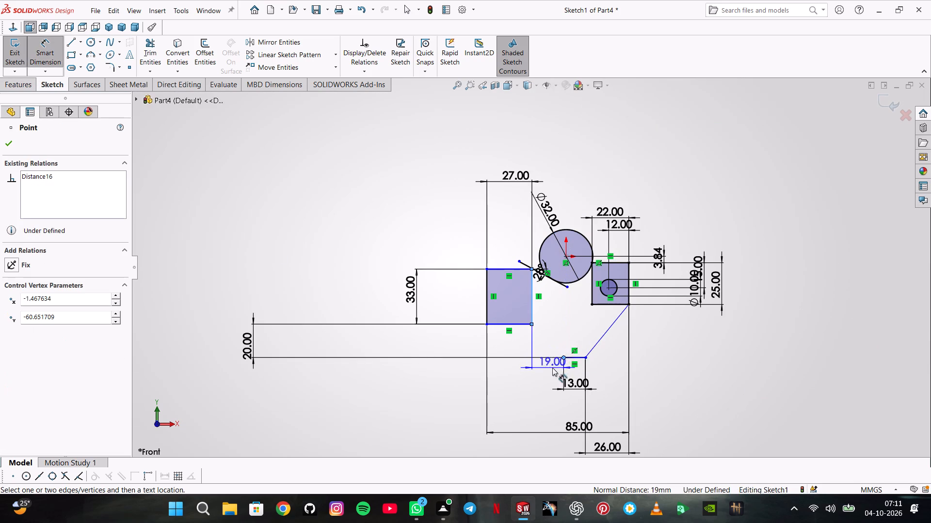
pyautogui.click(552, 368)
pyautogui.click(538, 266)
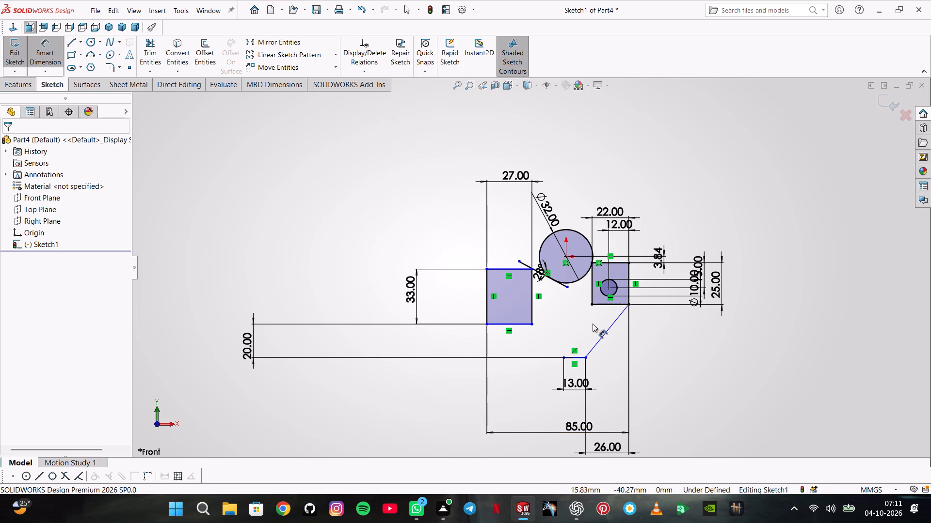
# Trim the sloping line's lower end back to its tangent point on the 32 mm circle.
pyautogui.click(146, 62)
pyautogui.scroll(-4, 562, 287)
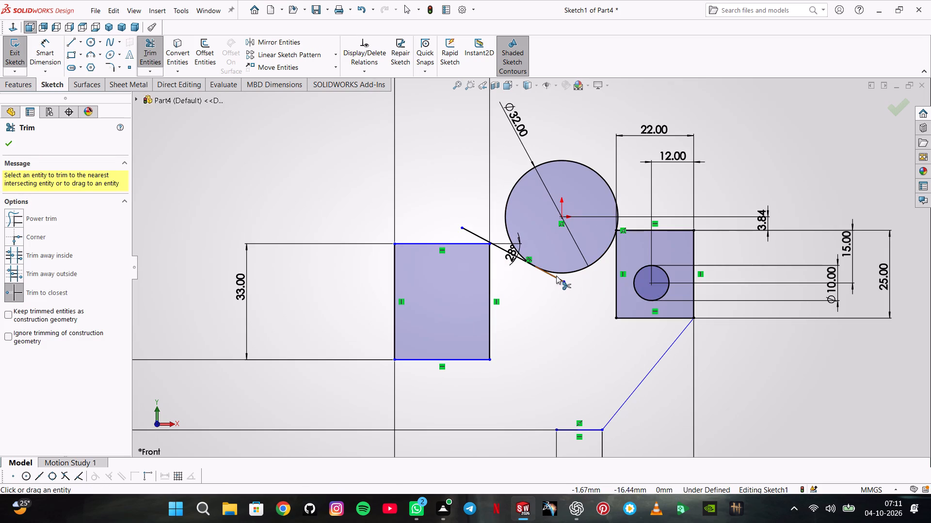
pyautogui.click(558, 277)
pyautogui.scroll(3, 515, 332)
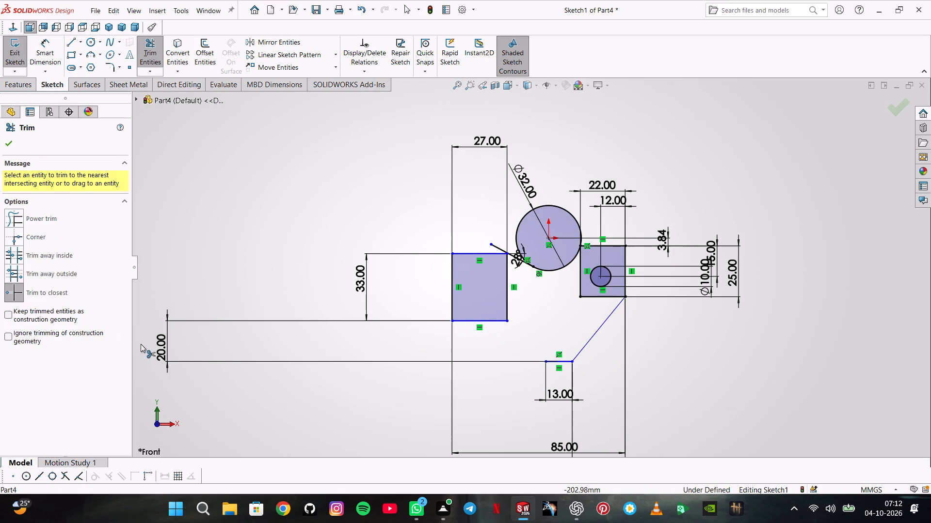
pyautogui.press('Escape')
# Reposition the 20 mm vertical dimension closer to the 27 mm rectangle, in line with the 33 mm dimension.
pyautogui.moveTo(162, 346); pyautogui.dragTo(264, 319)
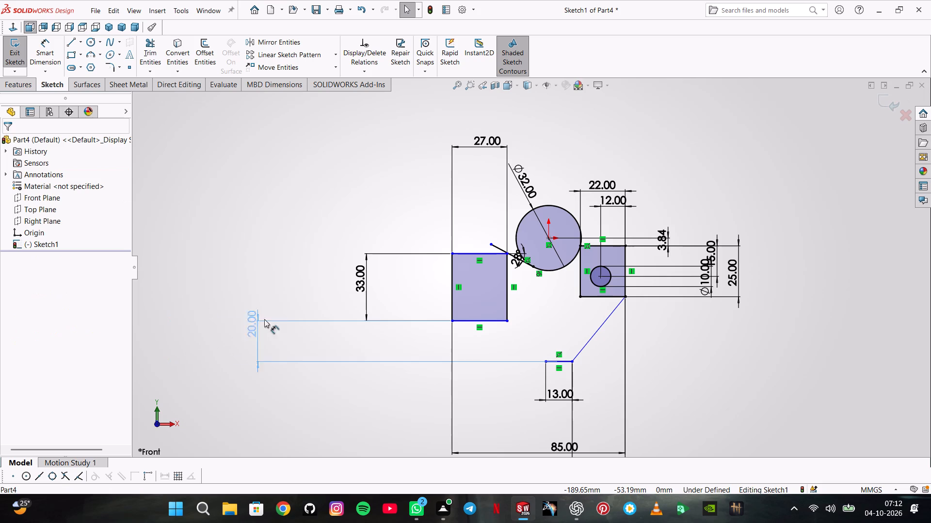
pyautogui.moveTo(264, 319); pyautogui.dragTo(365, 326)
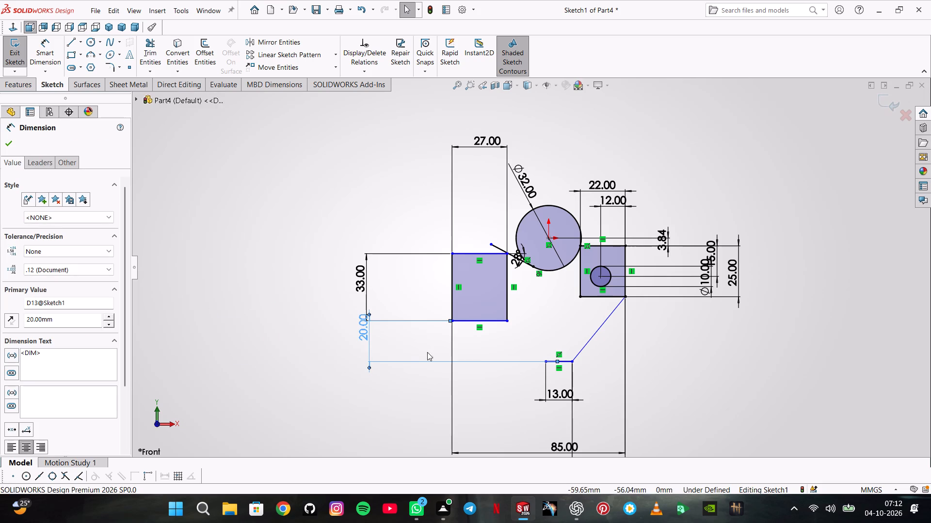
pyautogui.scroll(-5, 515, 260)
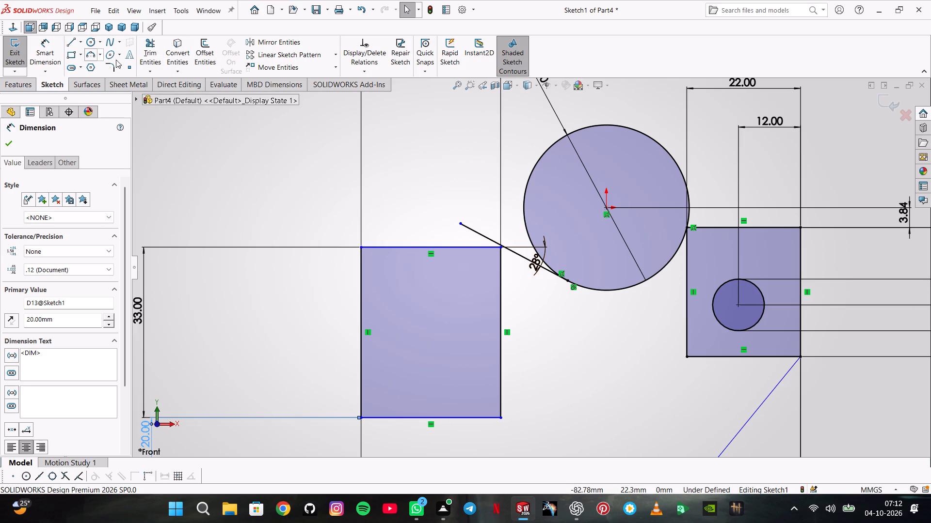
# Extend the 27 mm rectangle's top edge at its right end to meet the sloping tangent line.
pyautogui.click(150, 76)
pyautogui.click(173, 96)
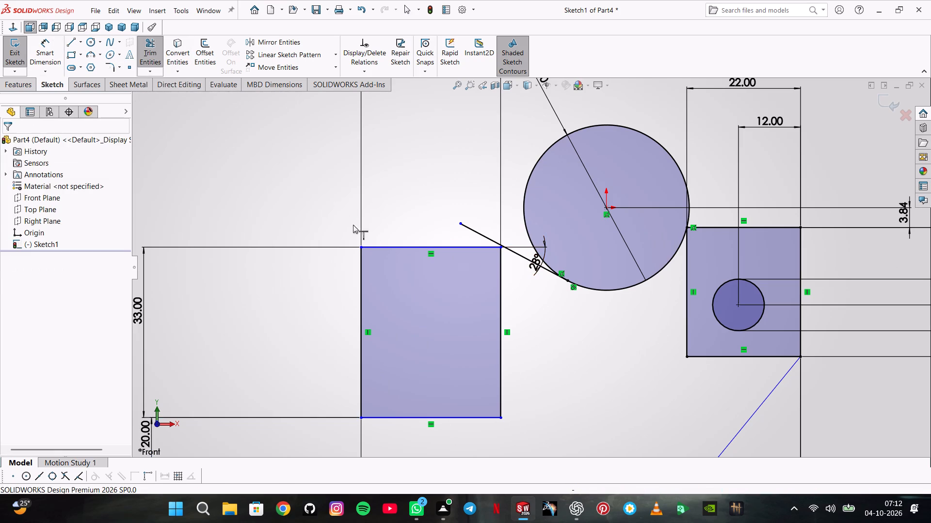
pyautogui.scroll(-6, 524, 337)
pyautogui.scroll(5, 446, 168)
pyautogui.scroll(-3, 483, 123)
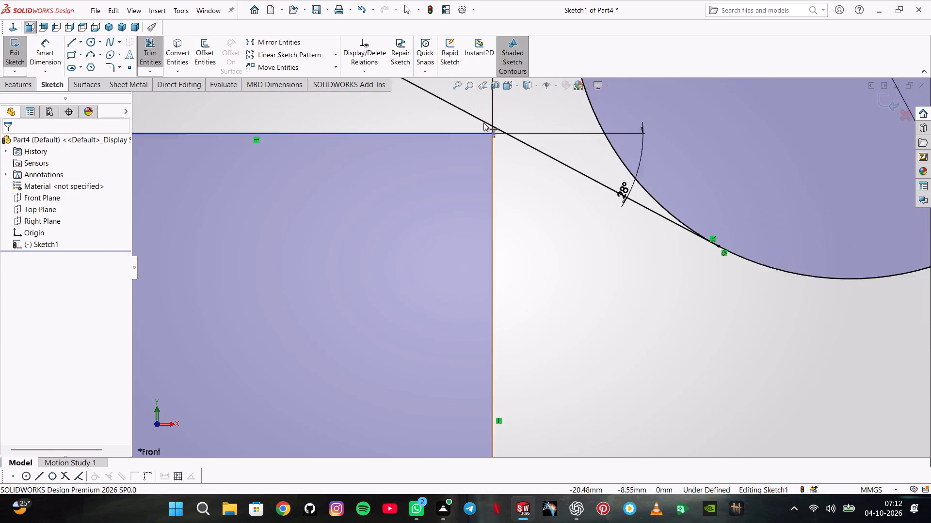
pyautogui.scroll(-1, 483, 123)
pyautogui.click(498, 141)
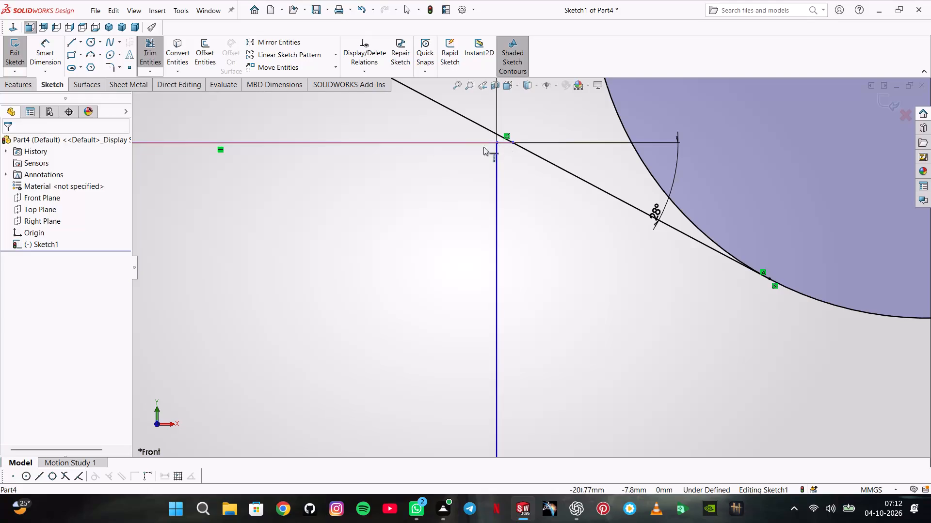
# Trim away the part of the sloping tangent line above the 27 mm rectangle's extended top edge.
pyautogui.click(162, 58)
pyautogui.click(467, 122)
pyautogui.click(471, 119)
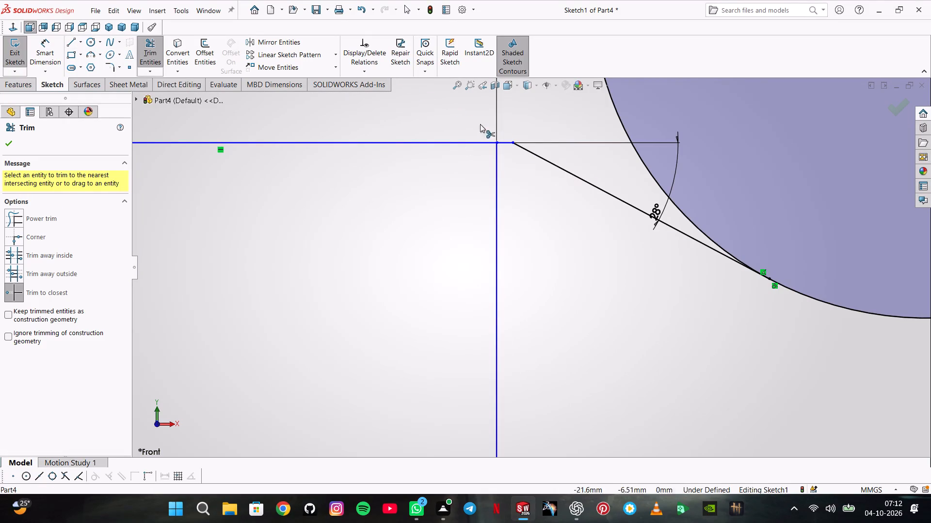
# Trim the upper part of the 32 mm circle, keeping the lower arc between the tangent point and the 22 mm rectangle's corner.
pyautogui.scroll(8, 549, 150)
pyautogui.scroll(-1, 563, 238)
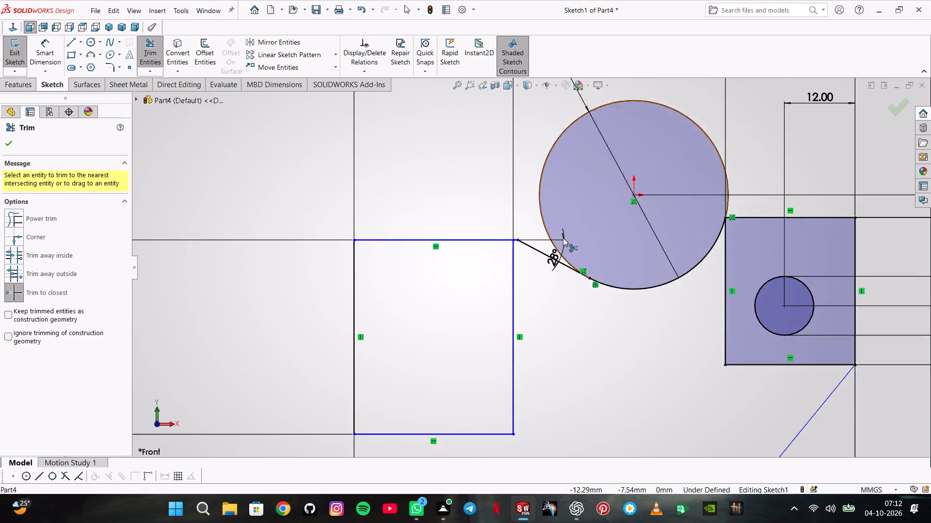
pyautogui.scroll(-4, 563, 238)
pyautogui.scroll(1, 551, 244)
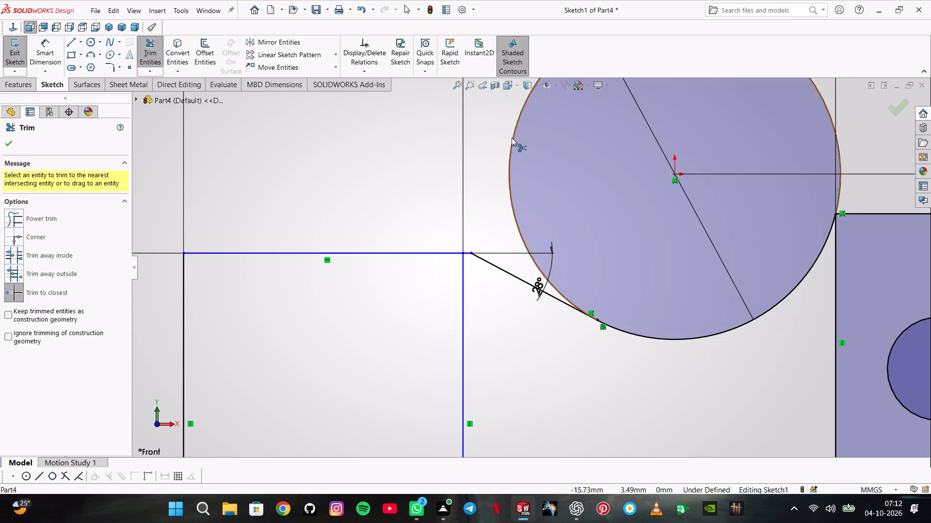
pyautogui.click(512, 138)
pyautogui.scroll(1, 578, 256)
pyautogui.scroll(3, 635, 273)
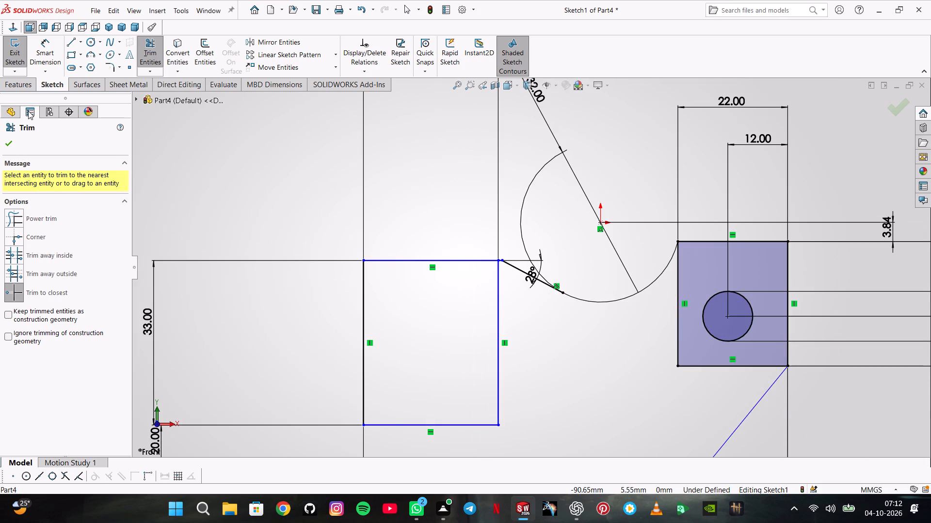
# Sketch a circle inside the 27 mm rectangle and dimension its diameter to 14 mm.
pyautogui.click(91, 44)
pyautogui.click(414, 328)
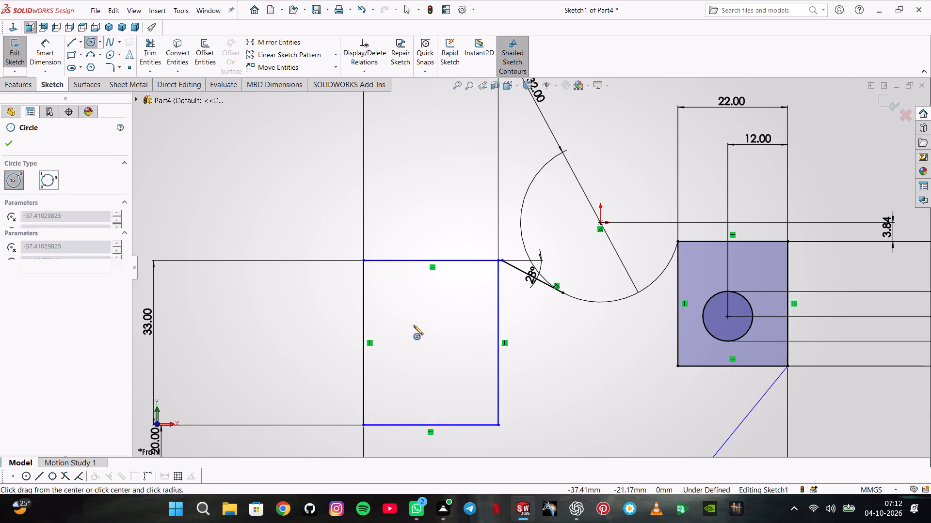
pyautogui.click(413, 301)
pyautogui.click(38, 46)
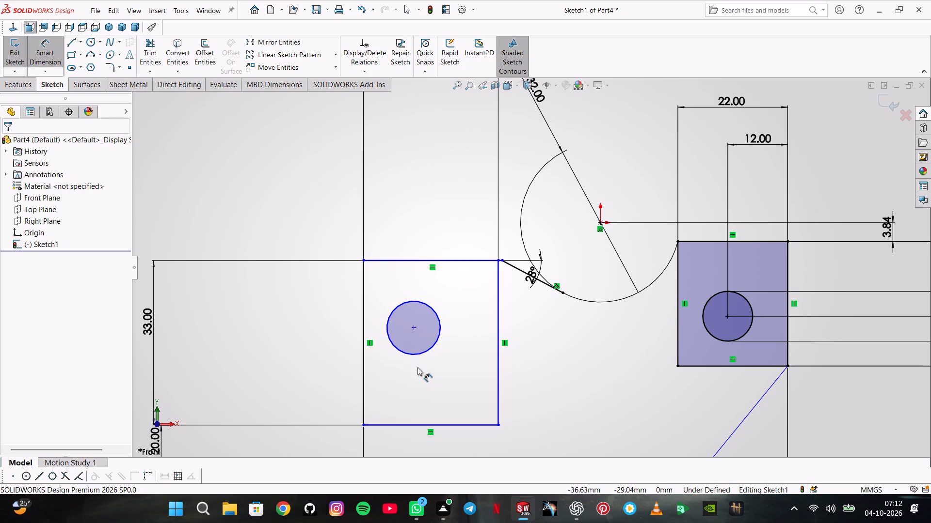
pyautogui.click(399, 338)
pyautogui.click(391, 342)
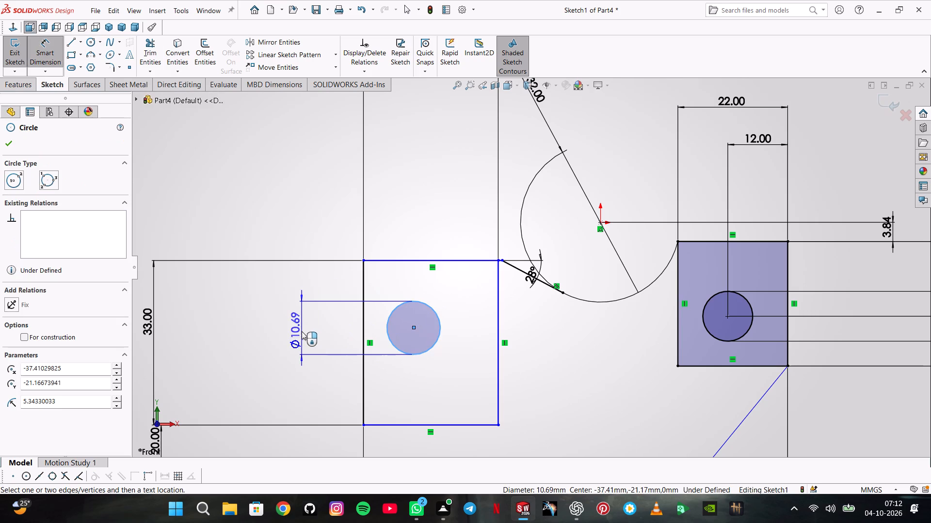
pyautogui.click(302, 331)
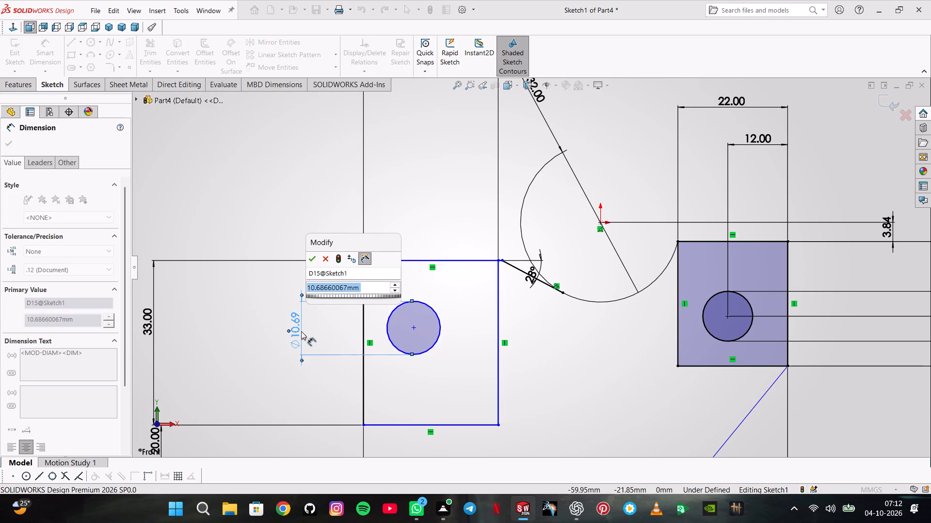
pyautogui.write('14')
pyautogui.press('Return')
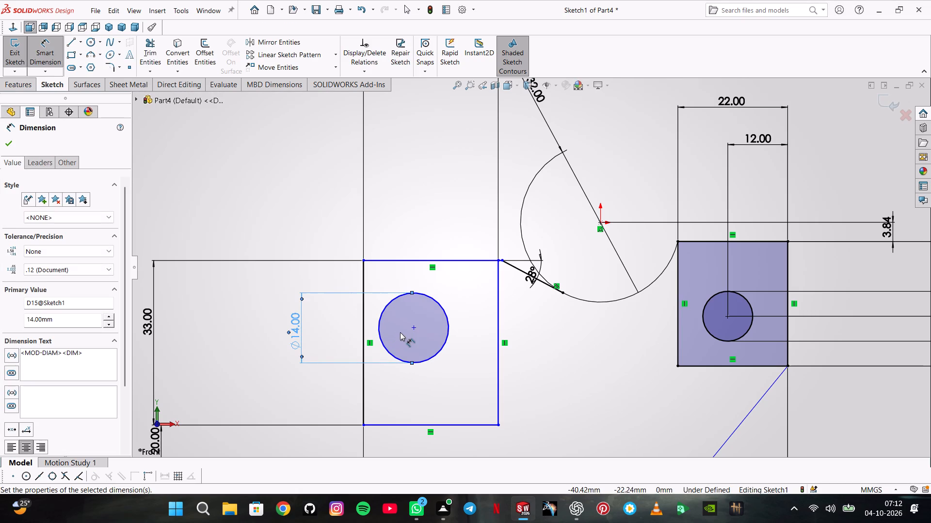
# Dimension the 14 mm circle's centre 16 mm from the 27 mm rectangle's left edge and 14 mm below its top edge.
pyautogui.click(413, 327)
pyautogui.click(362, 318)
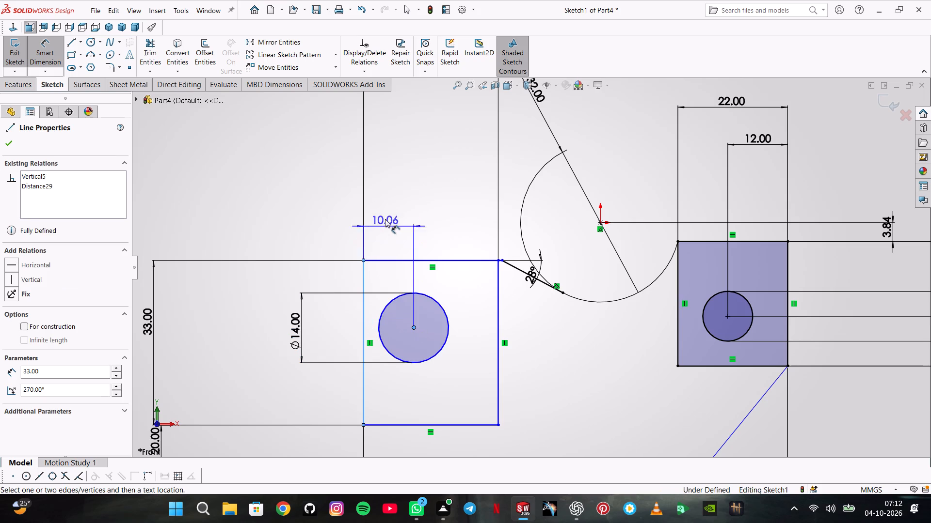
pyautogui.click(383, 212)
pyautogui.write('16')
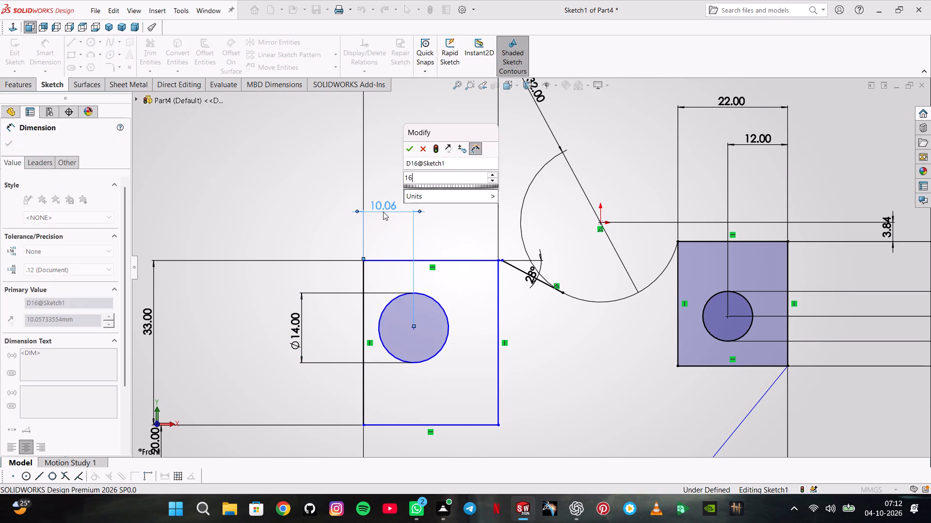
pyautogui.press('Return')
pyautogui.click(444, 330)
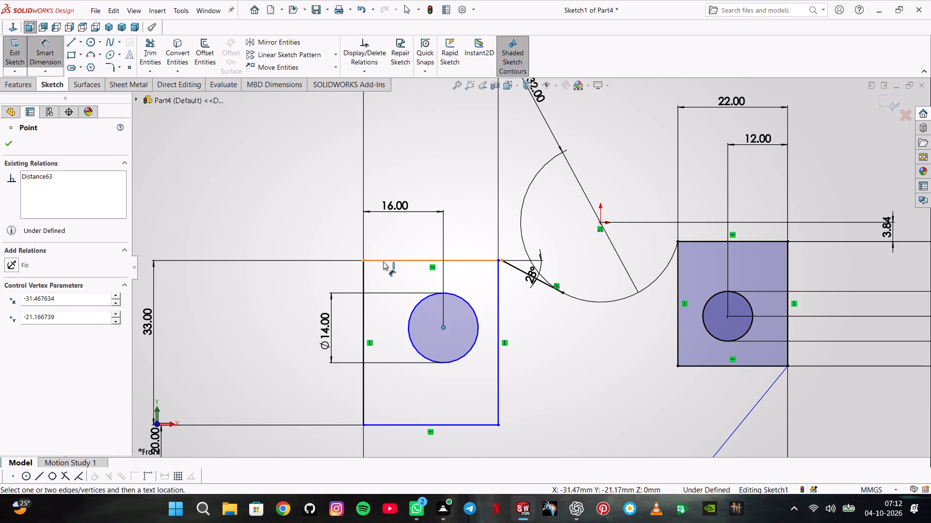
pyautogui.click(384, 261)
pyautogui.click(308, 298)
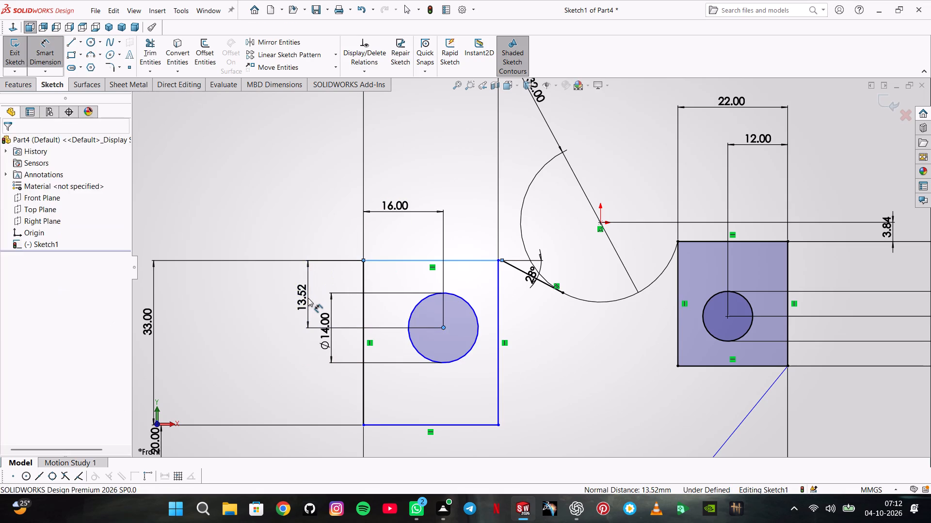
pyautogui.write('14')
pyautogui.press('Return')
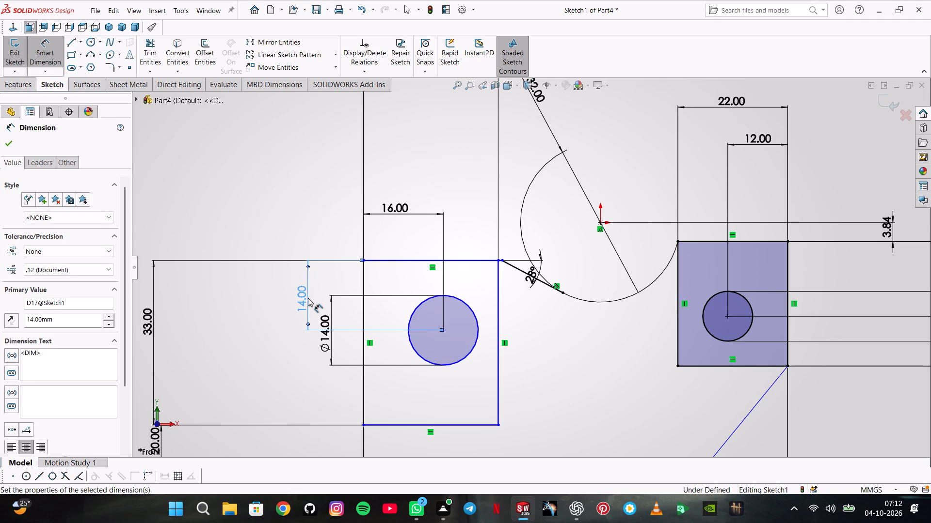
pyautogui.scroll(2, 432, 338)
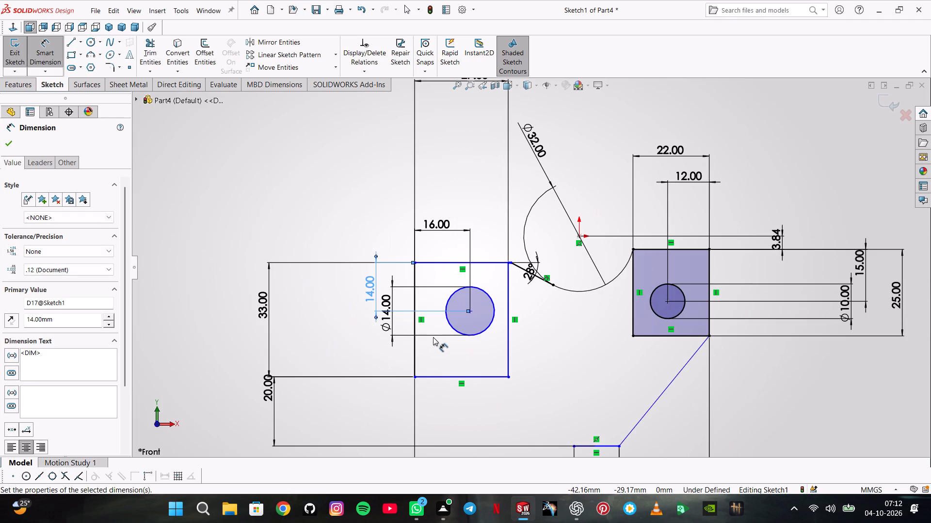
pyautogui.press('Escape')
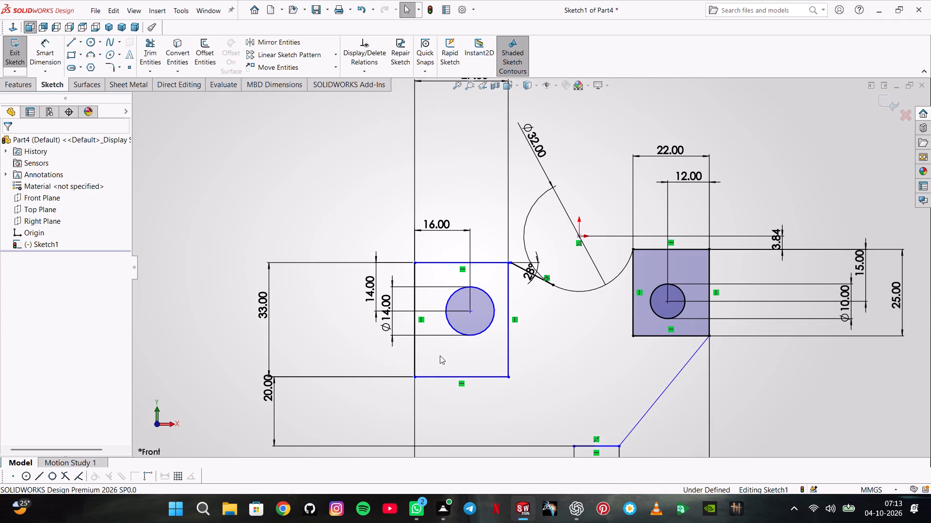
# Sketch a circle between the 27 mm rectangle and the 13 mm line and dimension its diameter to 20 mm.
pyautogui.scroll(1, 440, 355)
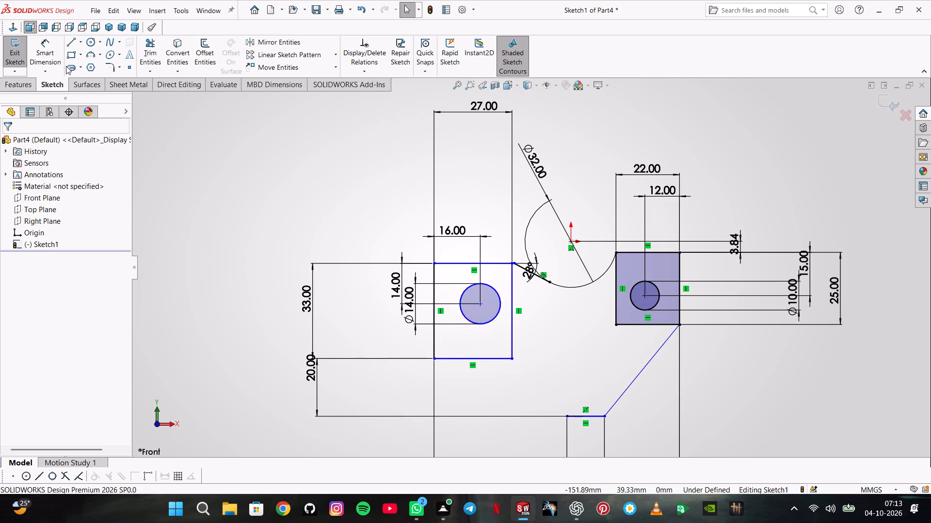
pyautogui.click(90, 40)
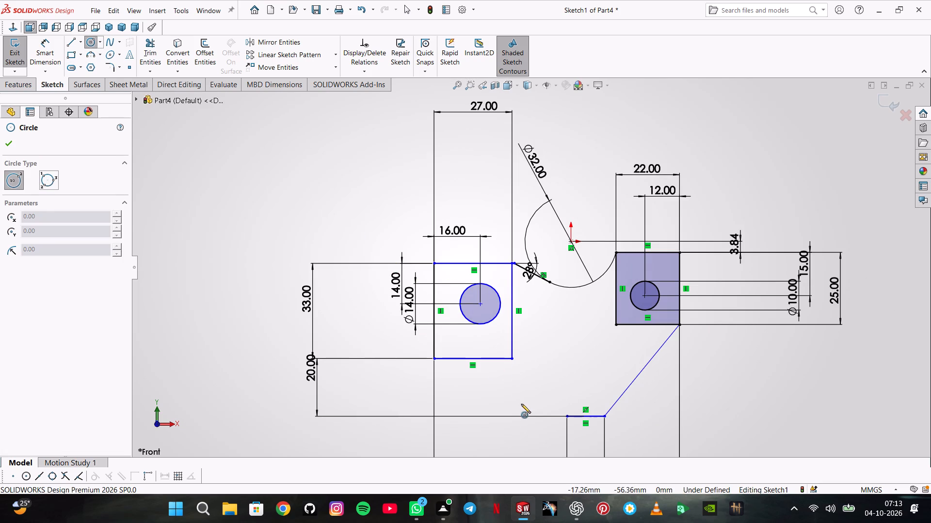
pyautogui.click(522, 404)
pyautogui.click(530, 380)
pyautogui.click(39, 53)
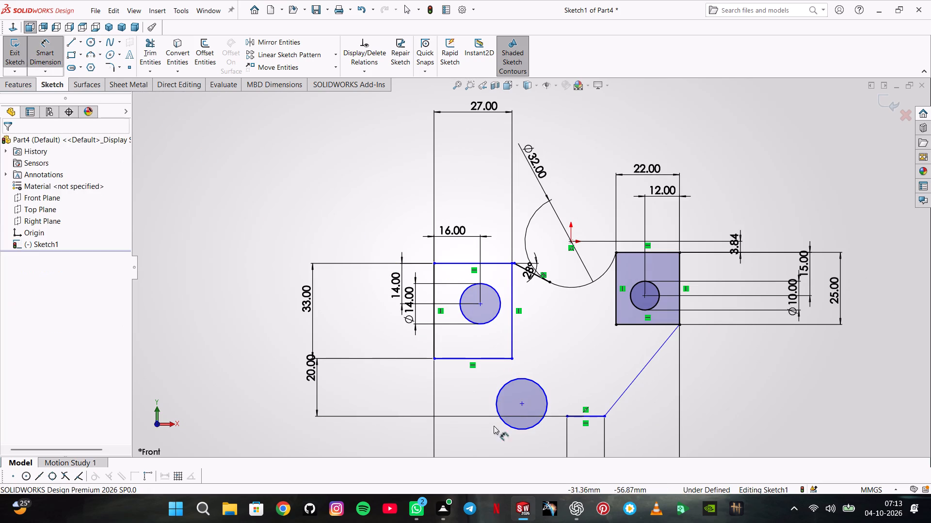
pyautogui.click(512, 430)
pyautogui.click(482, 432)
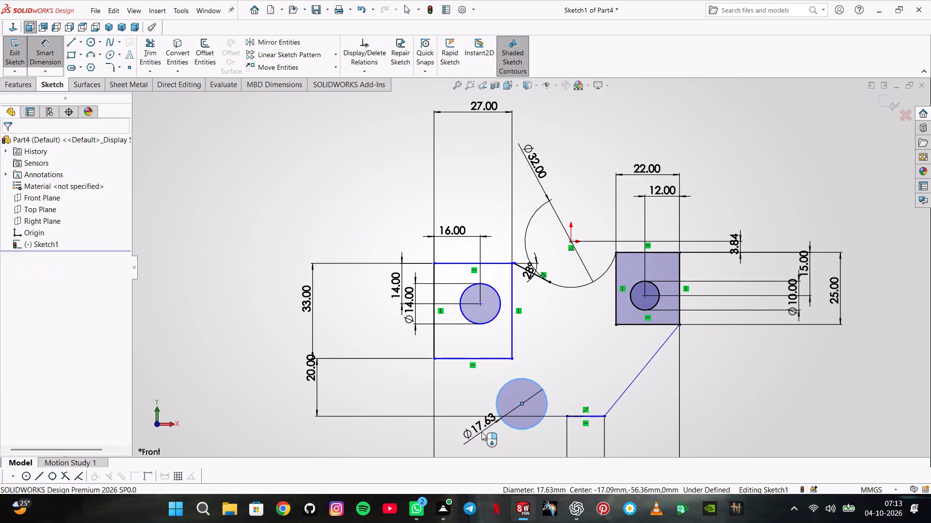
pyautogui.write('20')
pyautogui.press('Return')
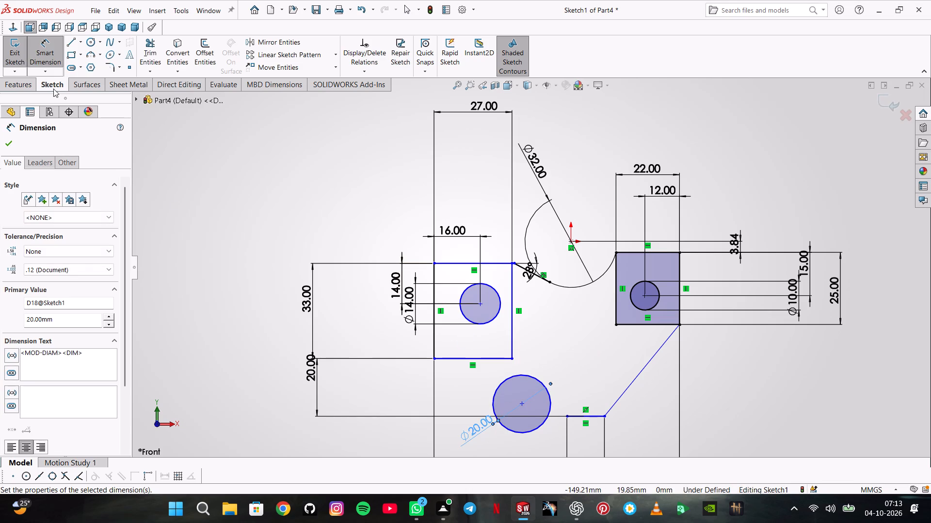
# Sketch a circle centred on the 22 mm rectangle's top right corner and set its diameter to 43*2, giving 86 mm.
pyautogui.click(96, 55)
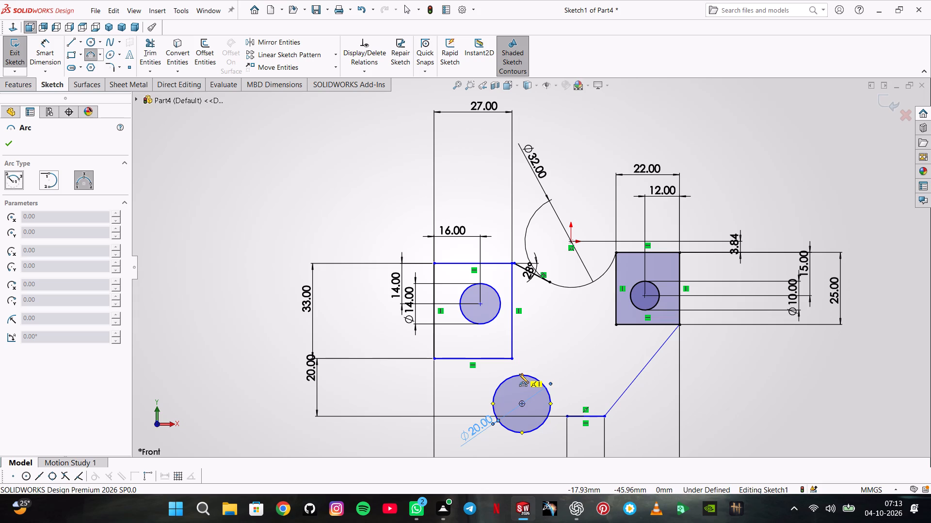
pyautogui.press('Escape')
pyautogui.click(93, 42)
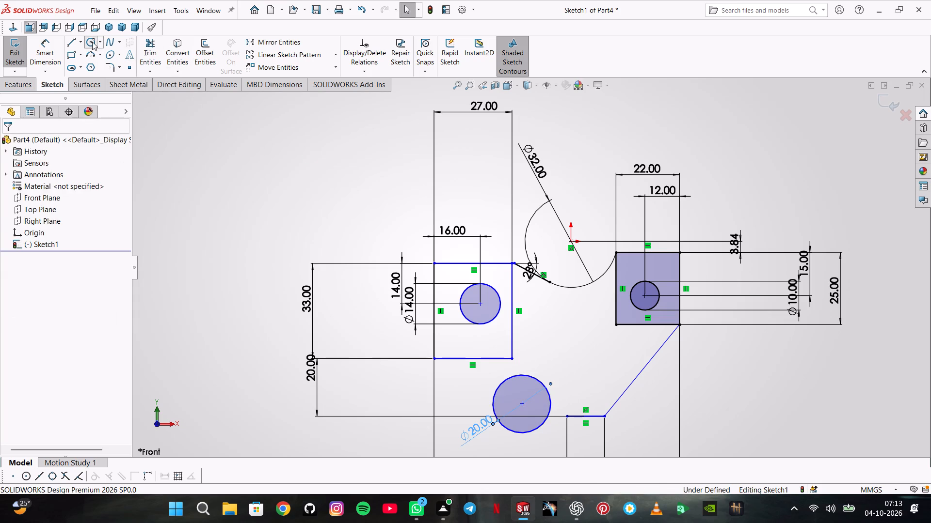
pyautogui.click(679, 252)
pyautogui.click(692, 229)
pyautogui.click(54, 46)
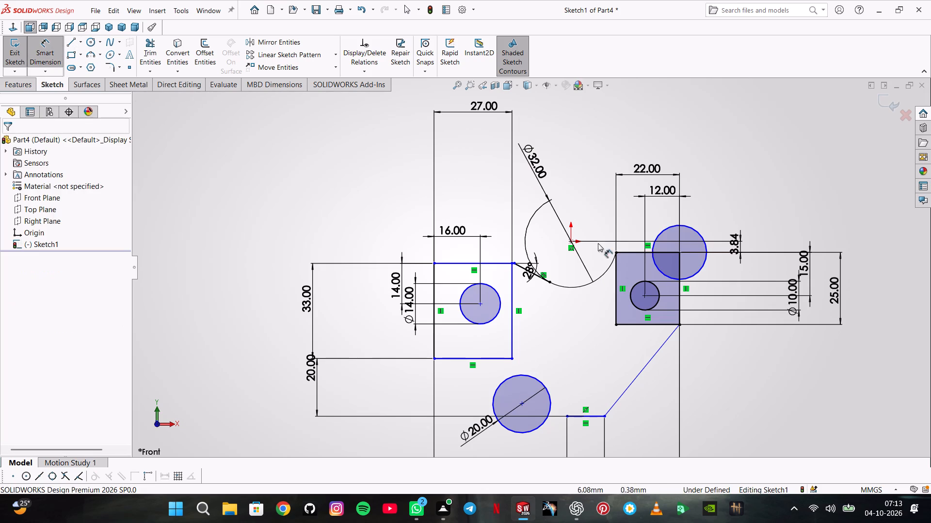
pyautogui.click(673, 227)
pyautogui.click(736, 189)
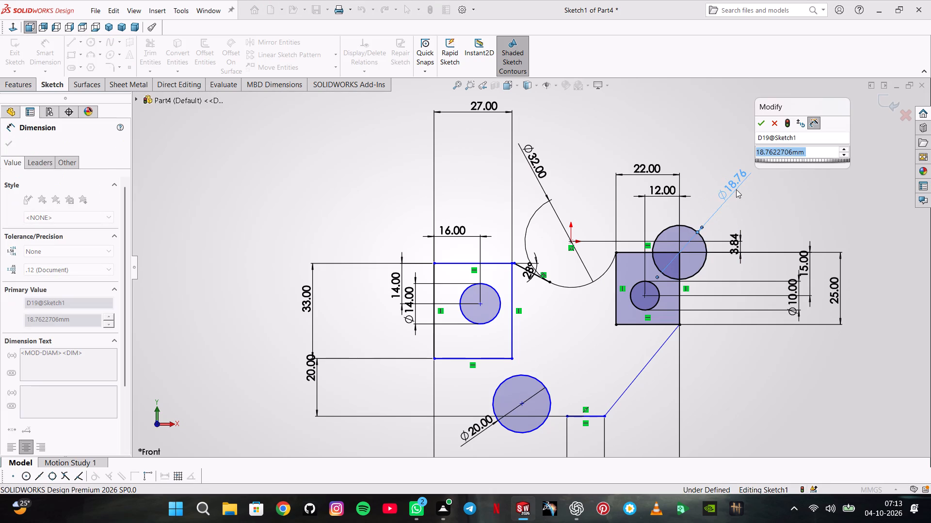
pyautogui.write('43')
pyautogui.write('*2')
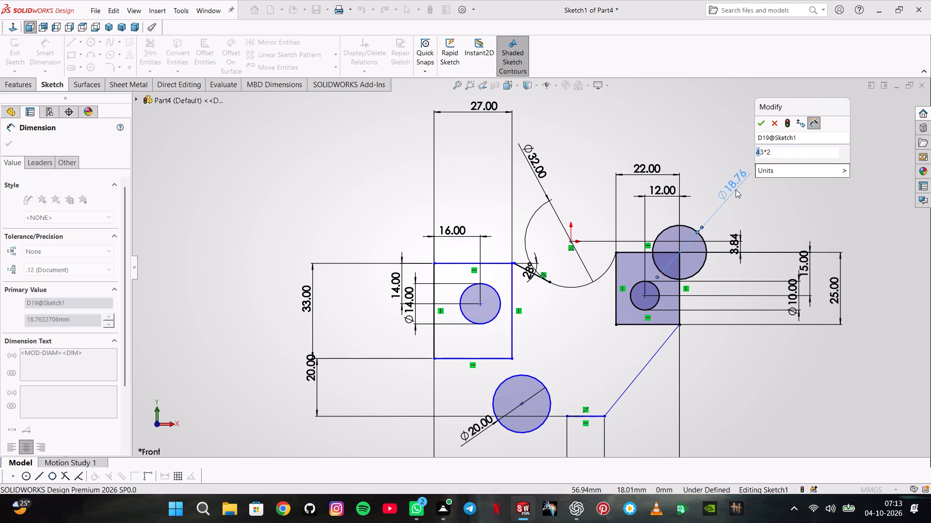
pyautogui.press('Return')
pyautogui.scroll(1, 736, 189)
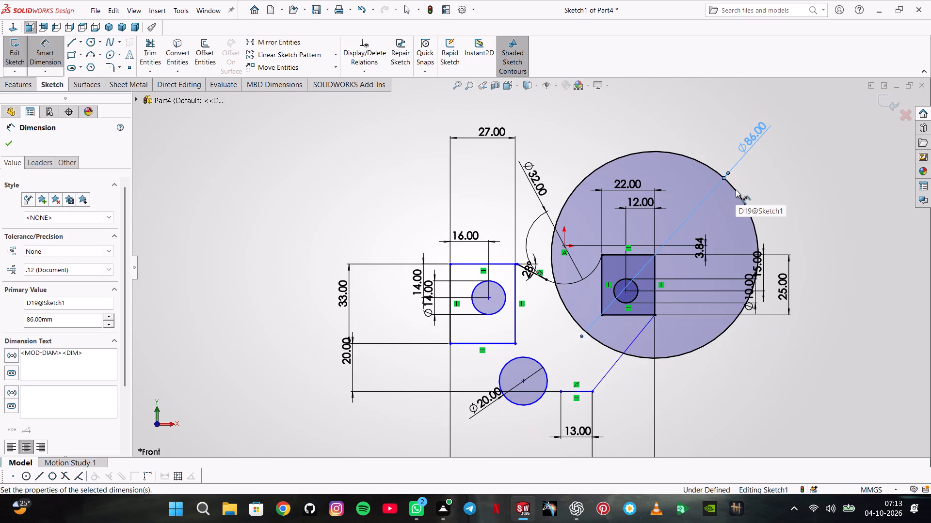
pyautogui.scroll(-5, 690, 245)
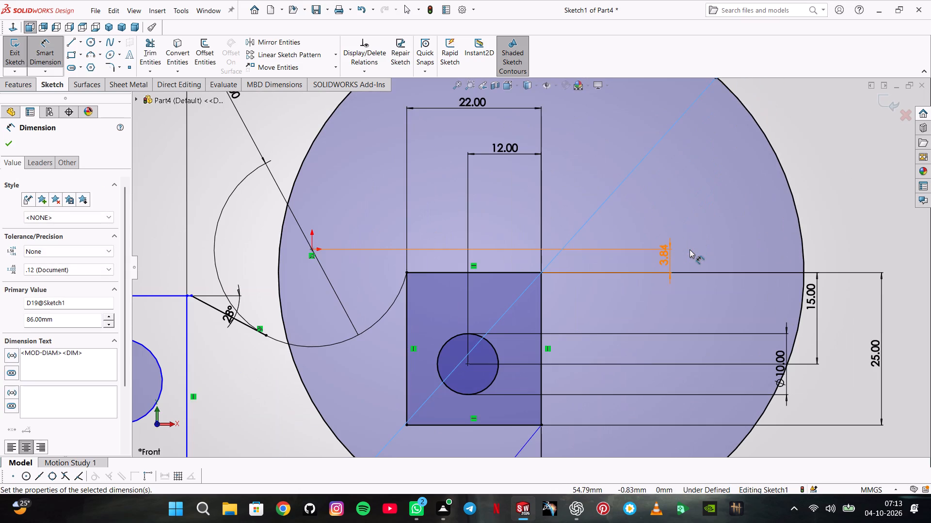
pyautogui.press('Escape')
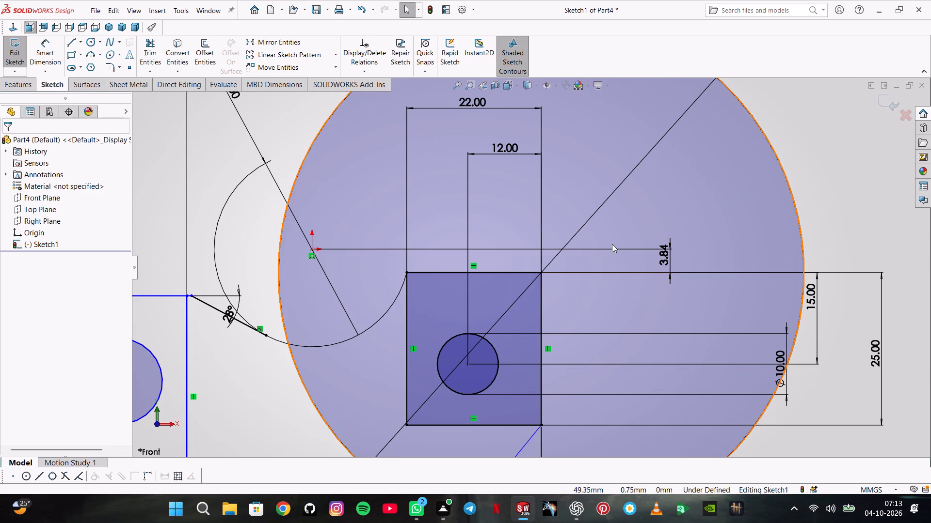
# Add a coincident relation between the 13 mm line's left end and the 86 mm circle.
pyautogui.scroll(5, 596, 245)
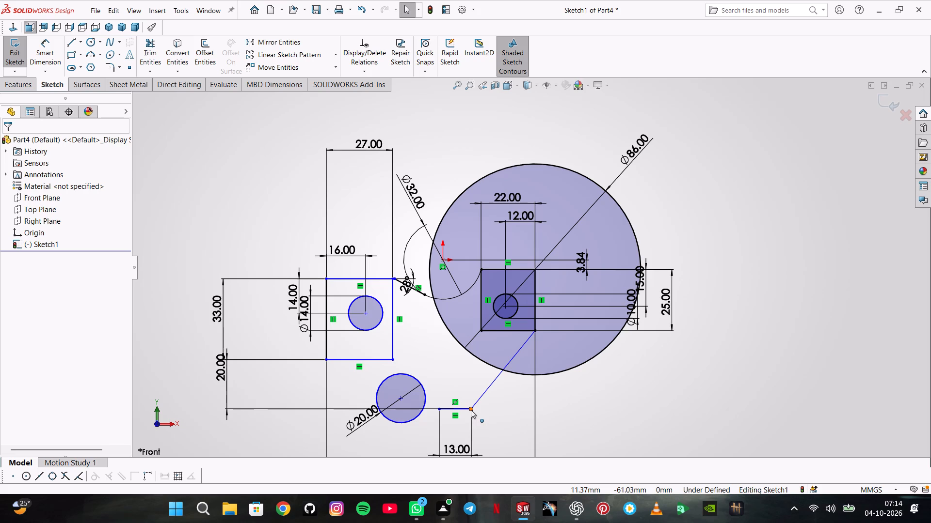
pyautogui.click(441, 408)
pyautogui.keyDown('ctrl'); pyautogui.click(490, 363); pyautogui.keyUp('ctrl')
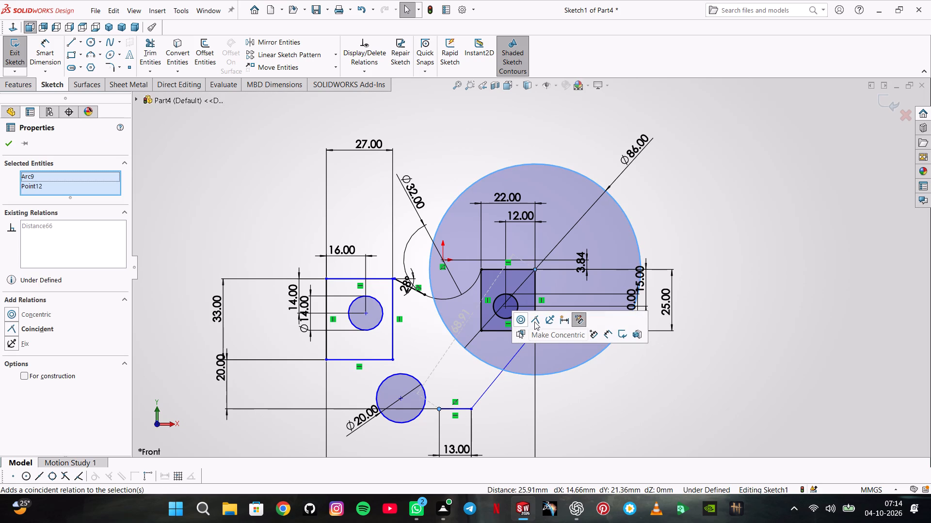
pyautogui.click(534, 322)
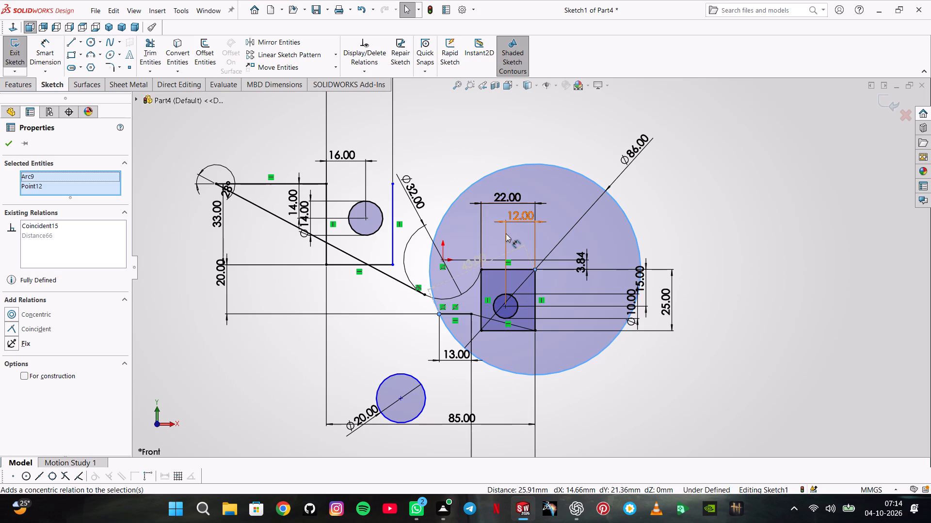
# Undo the coincident relation between the 13 mm line's left end and the 86 mm circle.
pyautogui.hotkey('ctrl', 'z')
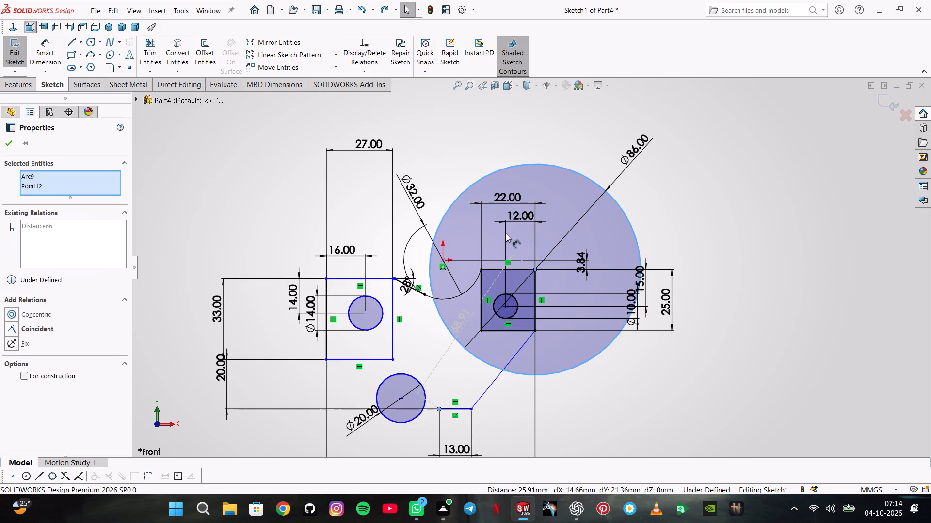
pyautogui.press('Escape')
pyautogui.press('Escape')
pyautogui.press('Escape')
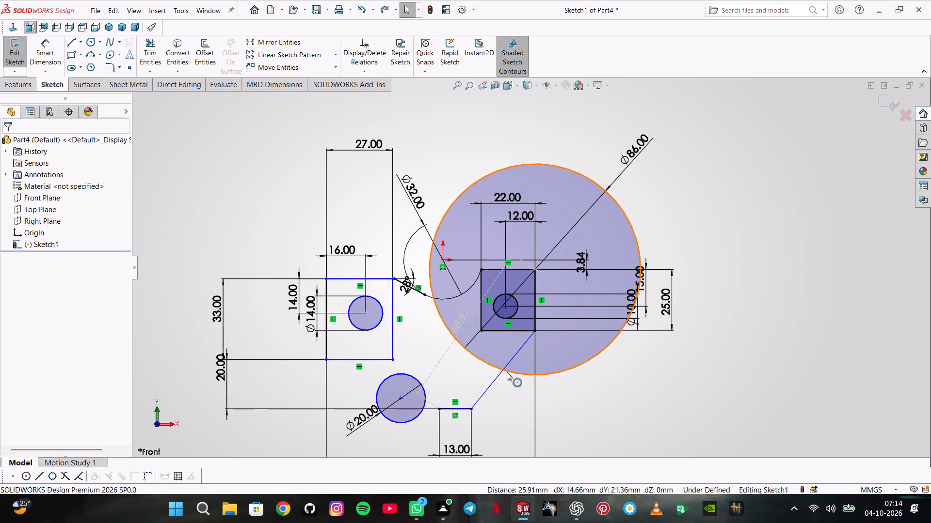
pyautogui.press('Escape')
# Delete the 86 mm circle centred on the 22 mm rectangle's top right corner, along with its dimension.
pyautogui.scroll(-2, 511, 320)
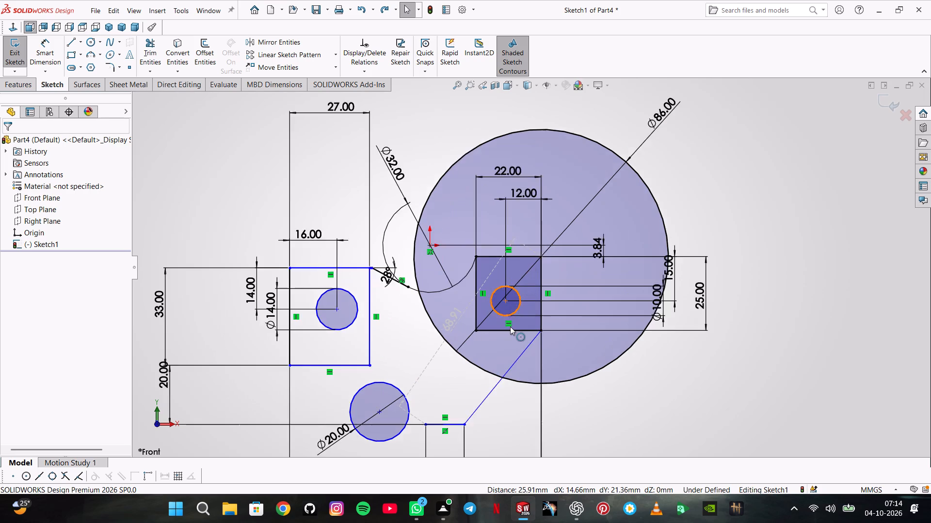
pyautogui.scroll(-3, 510, 326)
pyautogui.scroll(4, 556, 188)
pyautogui.click(658, 154)
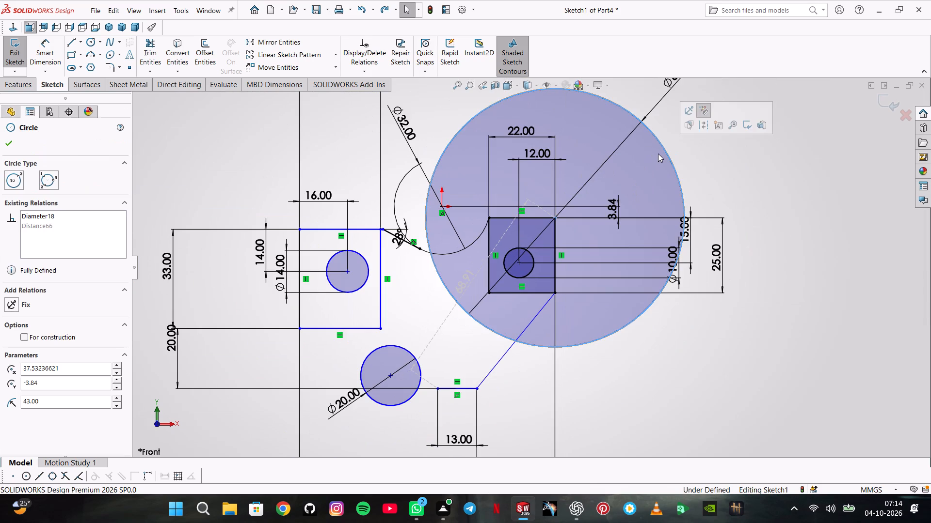
pyautogui.press('Delete')
pyautogui.press('Return')
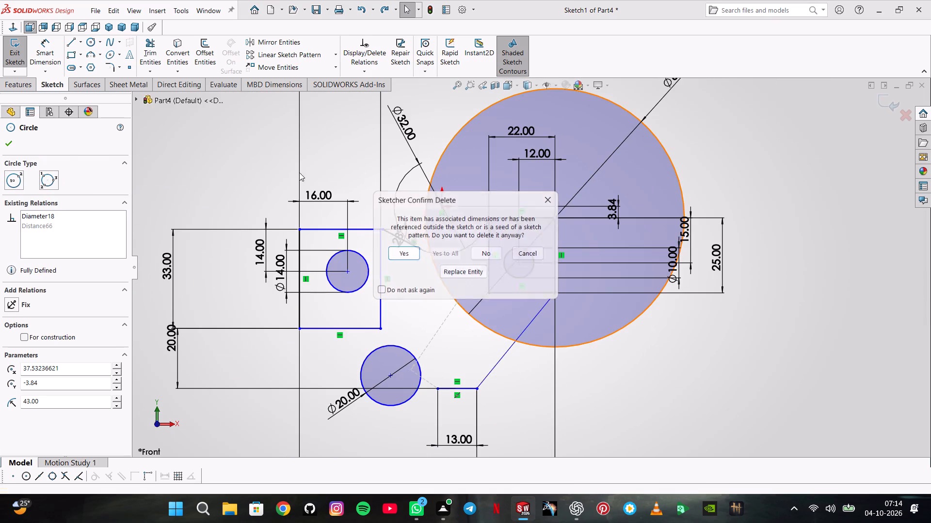
# Sketch a circle centred on the 22 mm rectangle's bottom right corner.
pyautogui.click(94, 45)
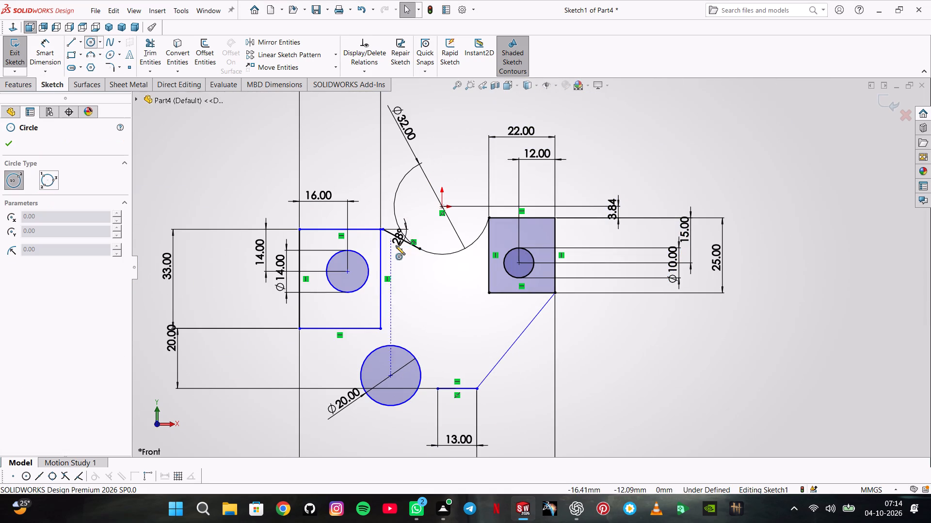
pyautogui.click(557, 292)
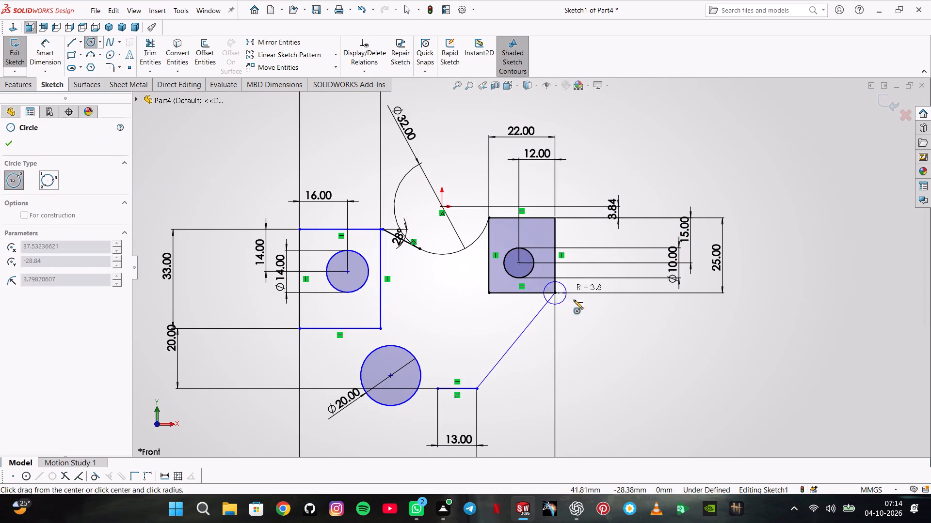
pyautogui.click(611, 372)
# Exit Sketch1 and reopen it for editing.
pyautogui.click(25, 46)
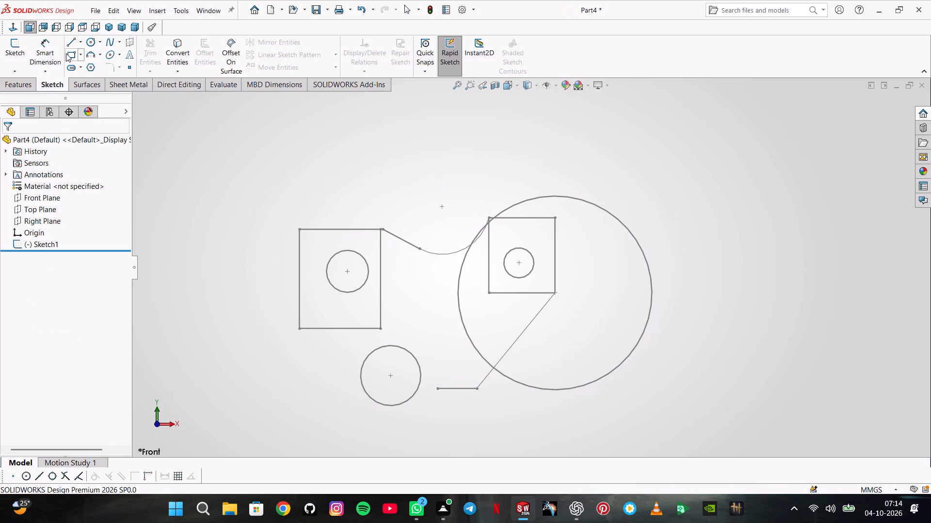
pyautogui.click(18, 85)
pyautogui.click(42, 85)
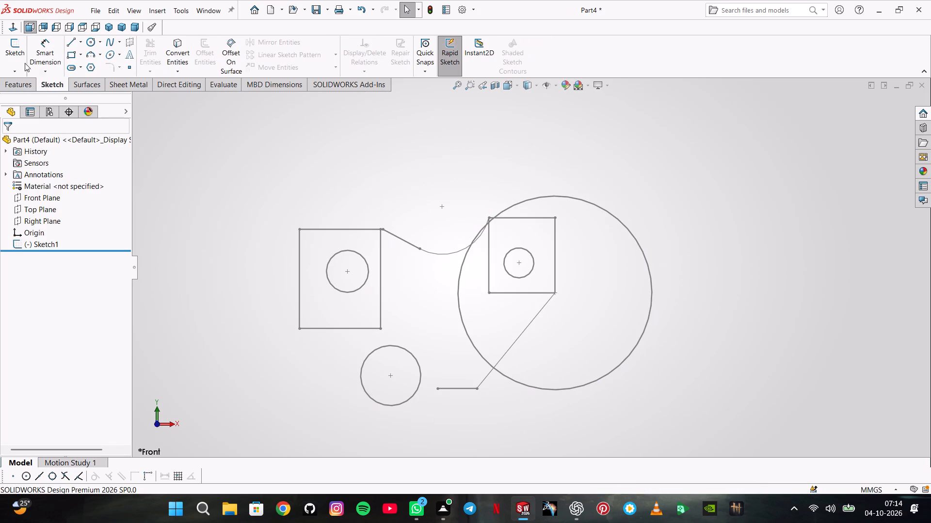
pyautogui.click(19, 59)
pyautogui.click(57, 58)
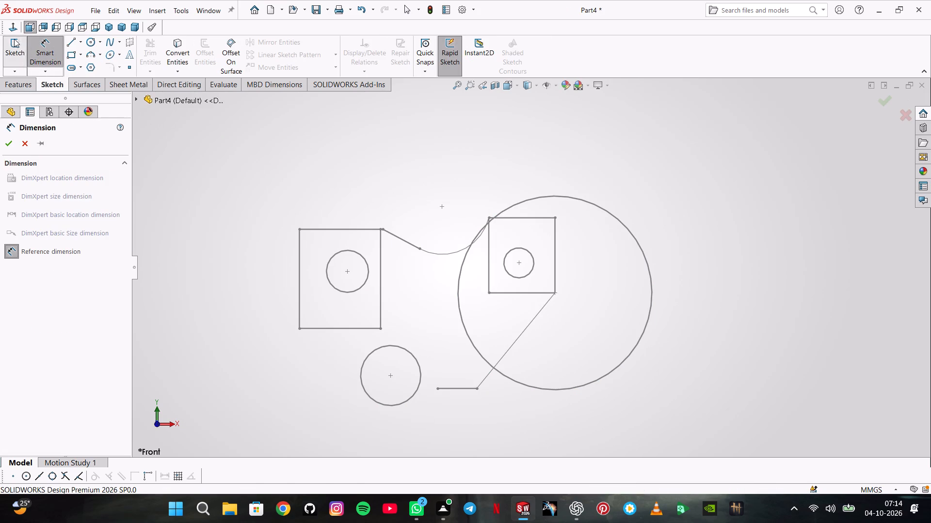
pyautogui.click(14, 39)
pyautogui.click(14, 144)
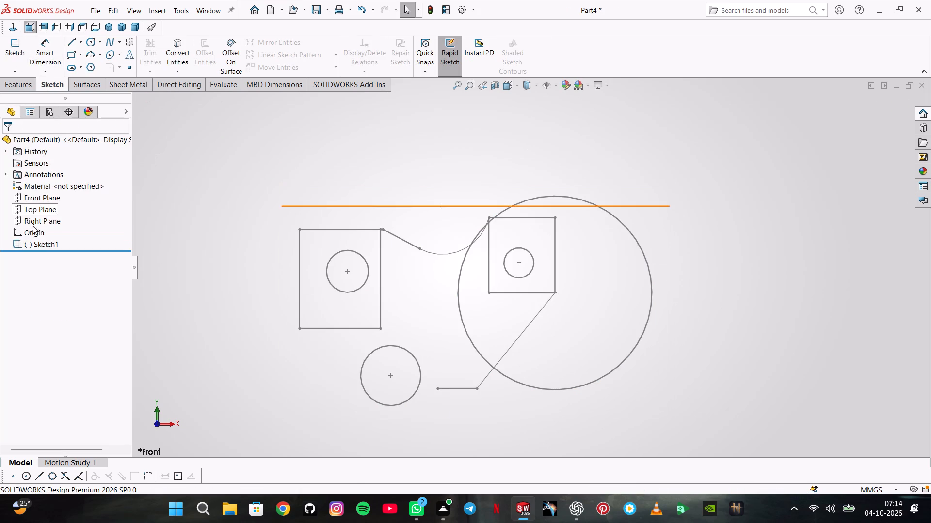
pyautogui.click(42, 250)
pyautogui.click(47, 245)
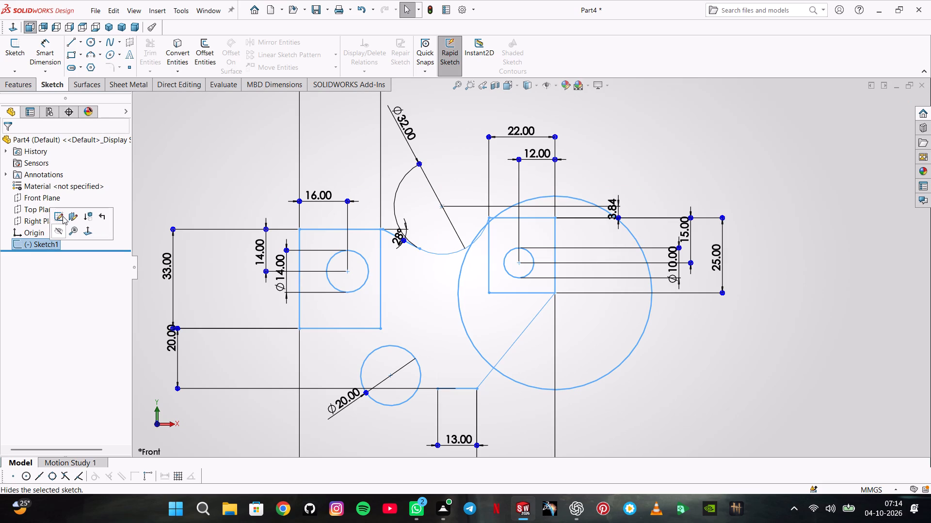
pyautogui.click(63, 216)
# Dimension the diameter of the circle on the 22 mm rectangle's bottom right corner as 43*2, giving 86 mm.
pyautogui.click(42, 70)
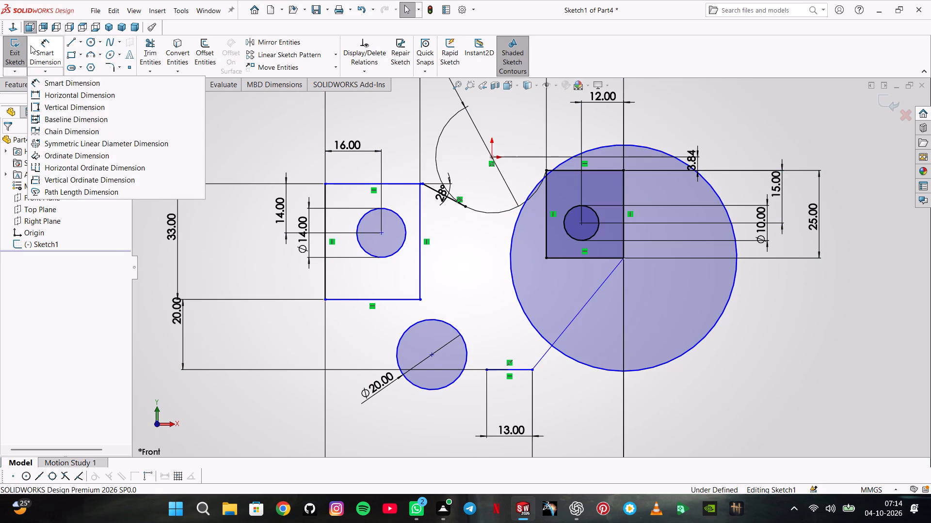
pyautogui.click(31, 46)
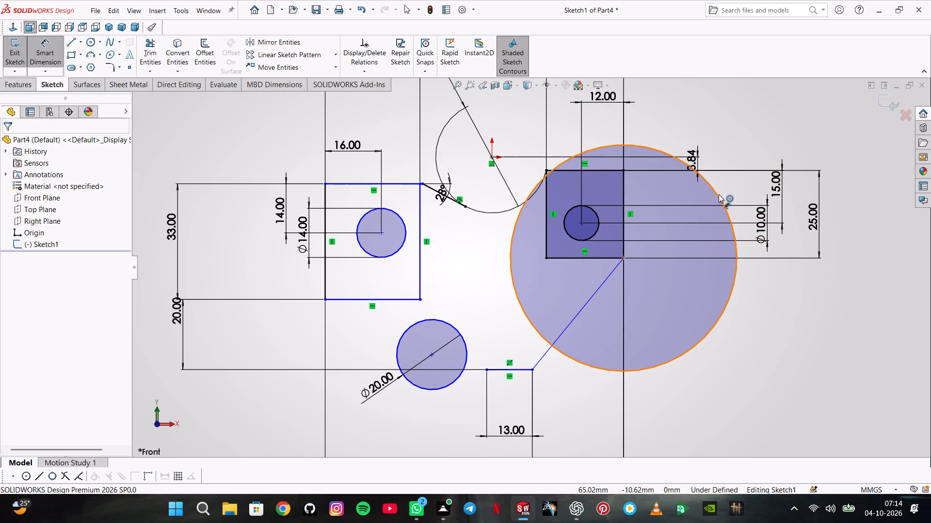
pyautogui.click(718, 194)
pyautogui.click(844, 257)
pyautogui.write('43')
pyautogui.press('*')
pyautogui.press('2')
pyautogui.press('Return')
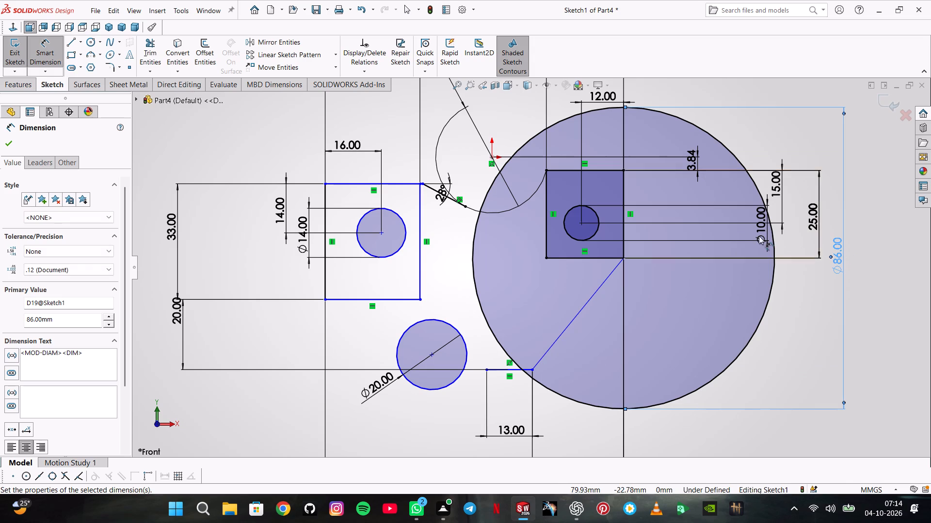
pyautogui.press('Escape')
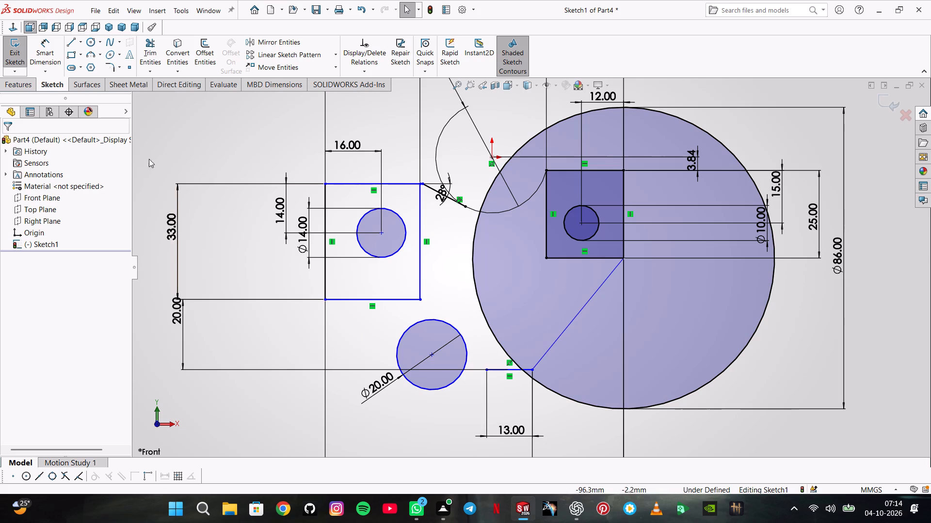
# Sketch a three-point arc from the 13 mm line's left end up towards the 27 mm rectangle and set its radius to 43 mm.
pyautogui.click(86, 52)
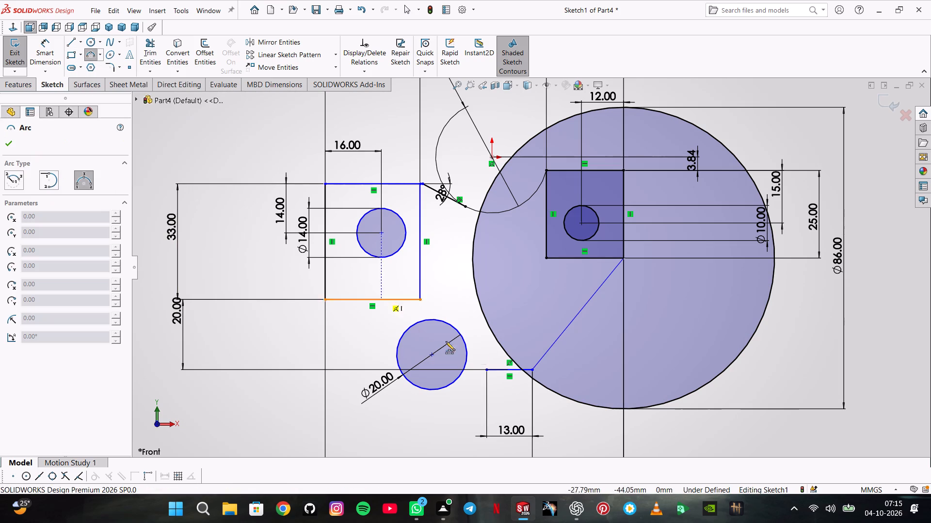
pyautogui.click(484, 371)
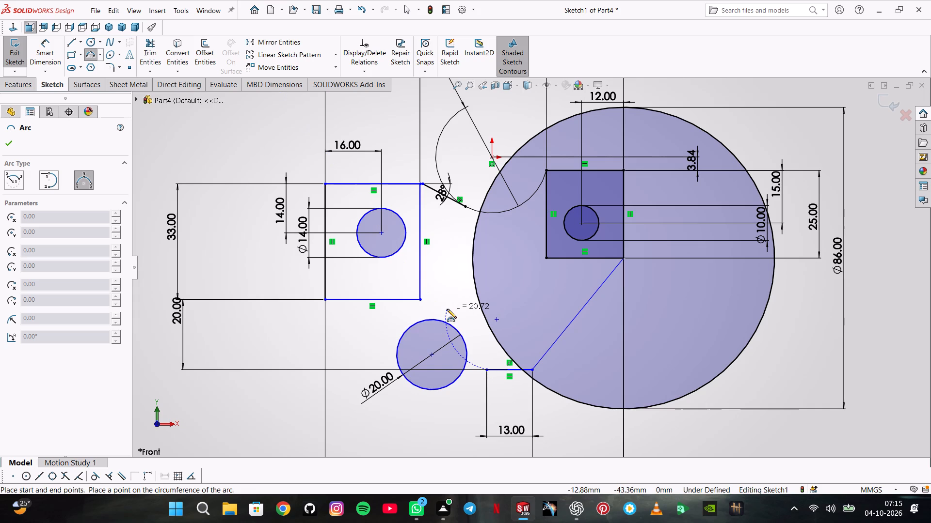
pyautogui.click(442, 310)
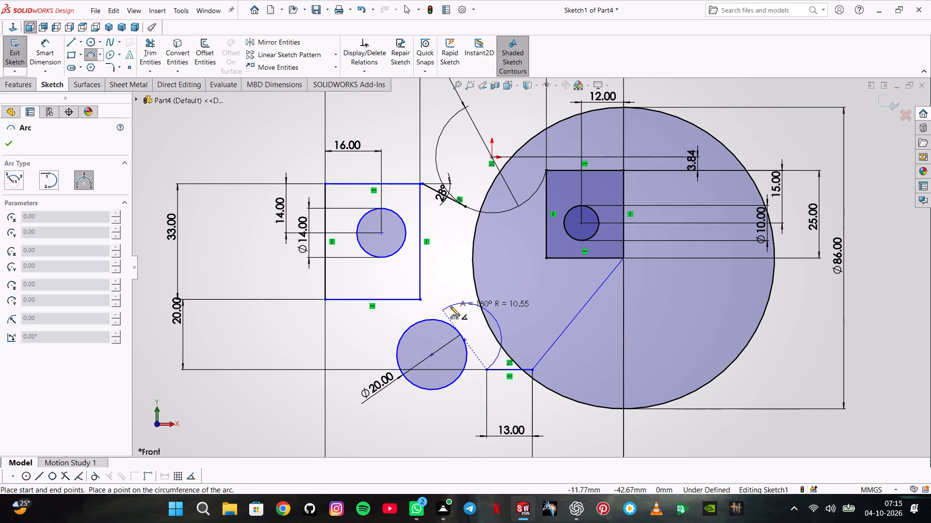
pyautogui.click(440, 314)
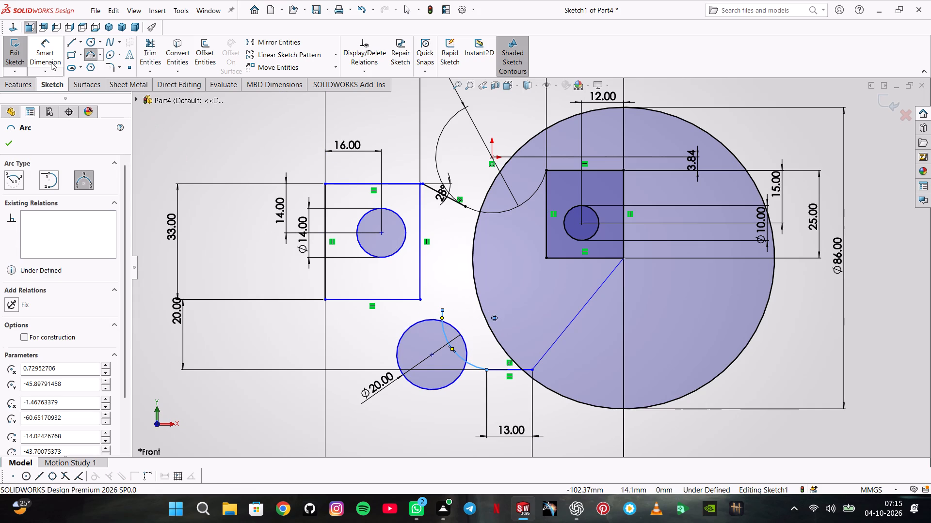
pyautogui.click(51, 62)
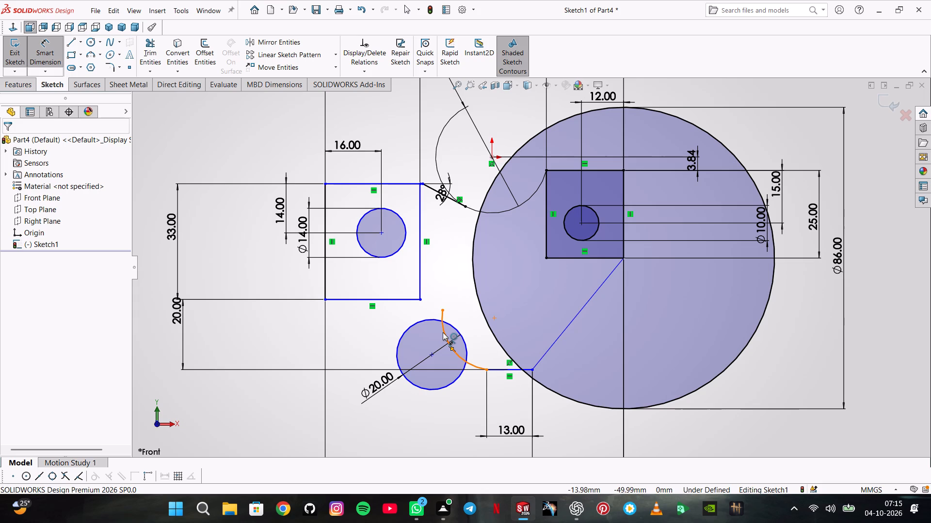
pyautogui.click(443, 332)
pyautogui.click(373, 349)
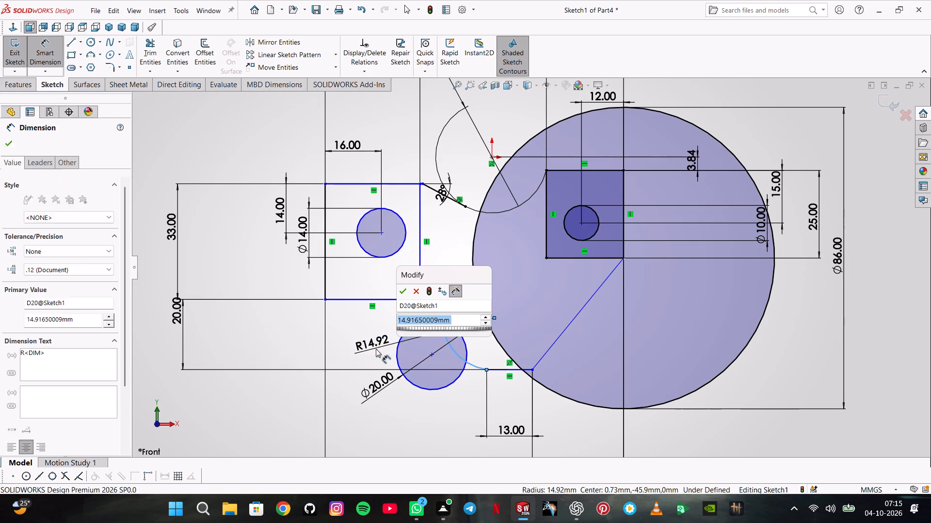
pyautogui.write('43.')
pyautogui.press('Return')
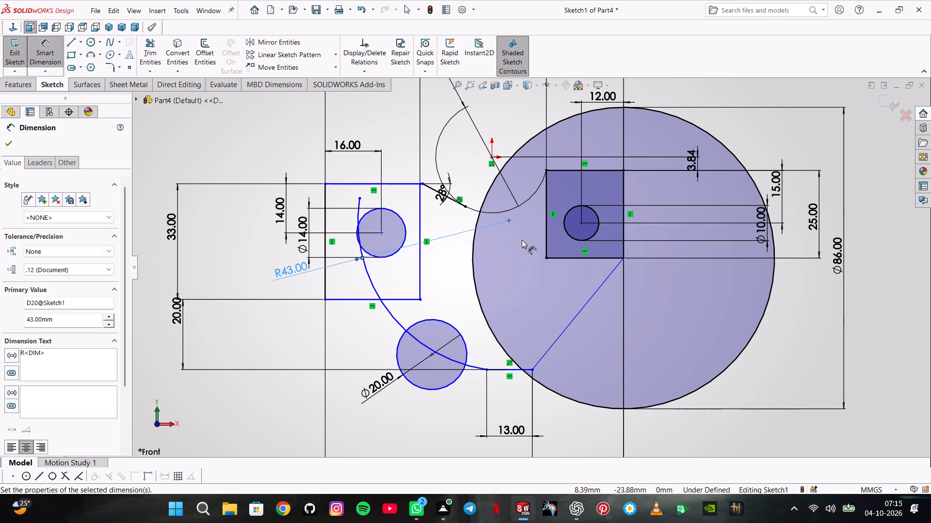
pyautogui.press('Escape')
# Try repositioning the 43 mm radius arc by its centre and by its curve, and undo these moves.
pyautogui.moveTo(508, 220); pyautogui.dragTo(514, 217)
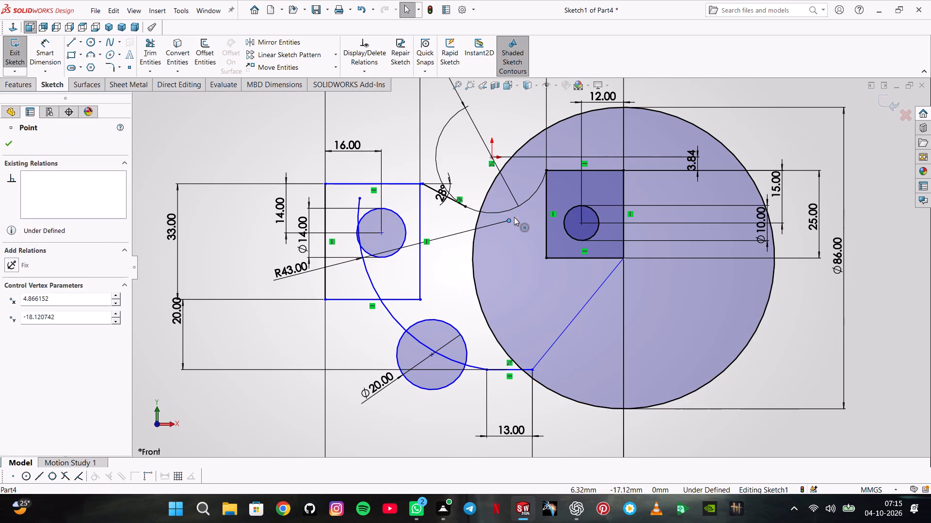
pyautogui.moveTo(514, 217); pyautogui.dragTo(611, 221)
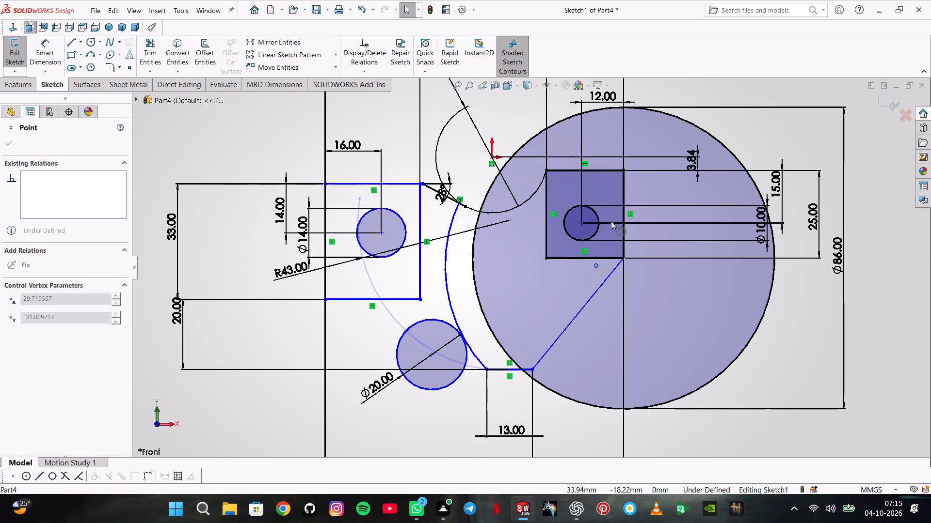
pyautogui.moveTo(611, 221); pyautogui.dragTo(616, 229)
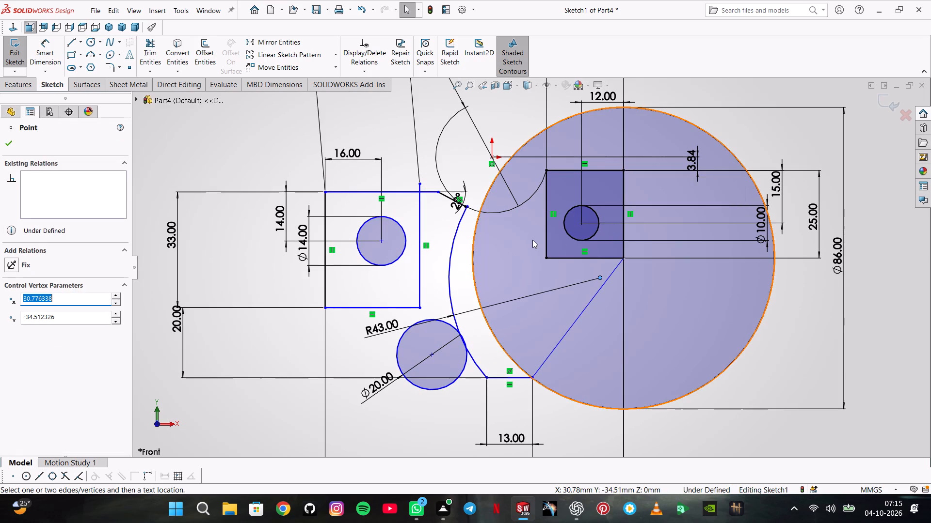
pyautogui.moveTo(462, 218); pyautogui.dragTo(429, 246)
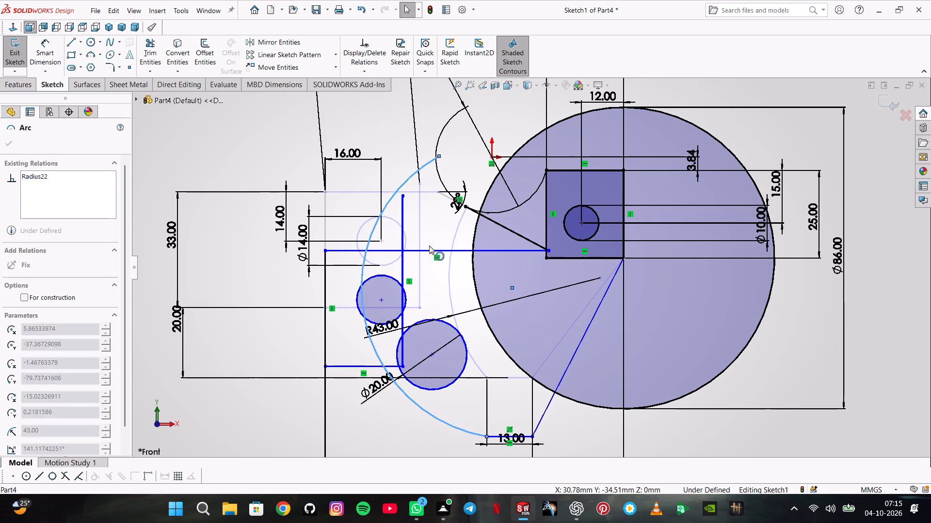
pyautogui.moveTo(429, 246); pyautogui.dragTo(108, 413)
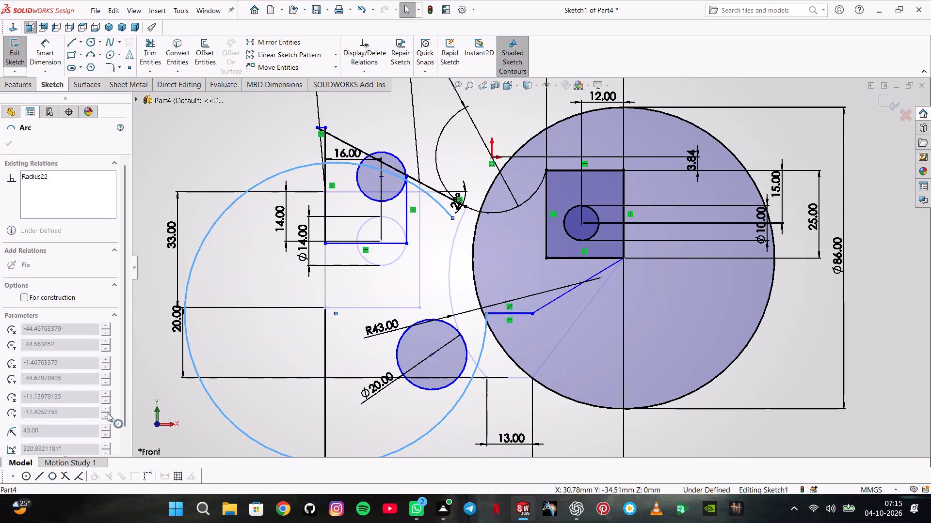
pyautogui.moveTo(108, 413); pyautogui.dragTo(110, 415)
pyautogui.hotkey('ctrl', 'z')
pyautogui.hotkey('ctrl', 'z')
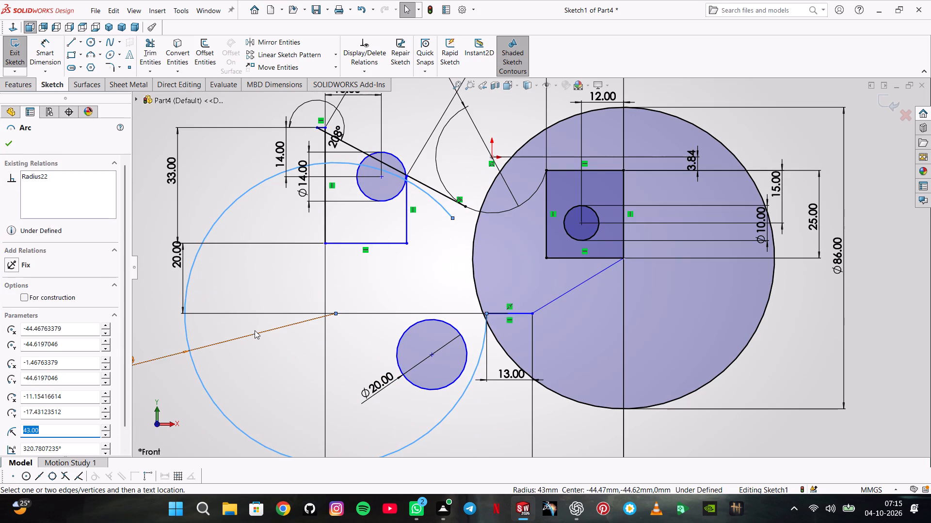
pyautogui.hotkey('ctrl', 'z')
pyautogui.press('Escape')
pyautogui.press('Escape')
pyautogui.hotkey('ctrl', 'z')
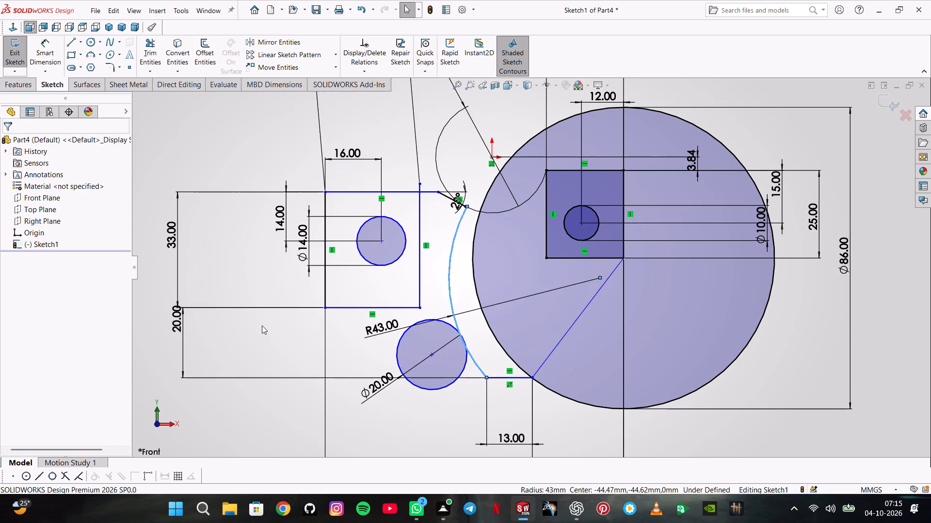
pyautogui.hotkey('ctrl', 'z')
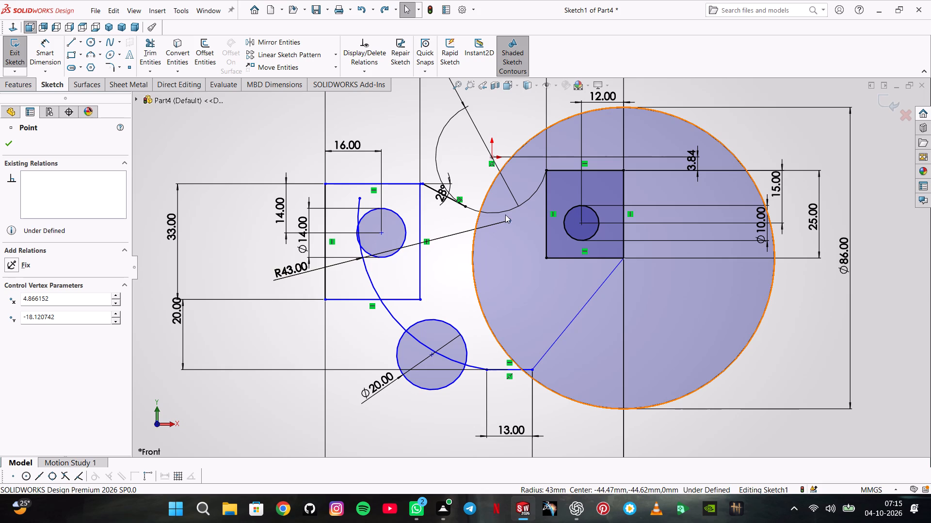
# Move the 43 mm radius arc's centre to about X 17.18, Y -27.63 mm, near the 22 mm rectangle's lower left corner.
pyautogui.moveTo(510, 219); pyautogui.dragTo(527, 218)
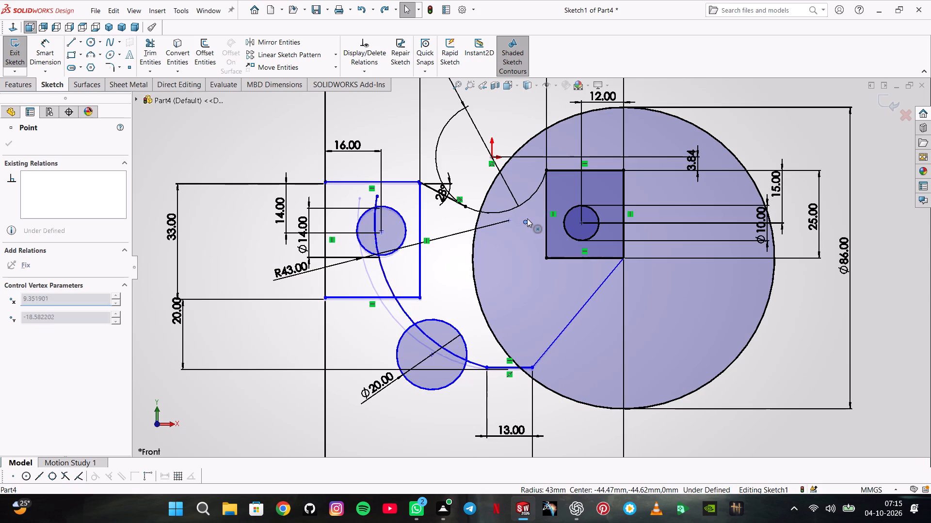
pyautogui.moveTo(527, 218); pyautogui.dragTo(563, 221)
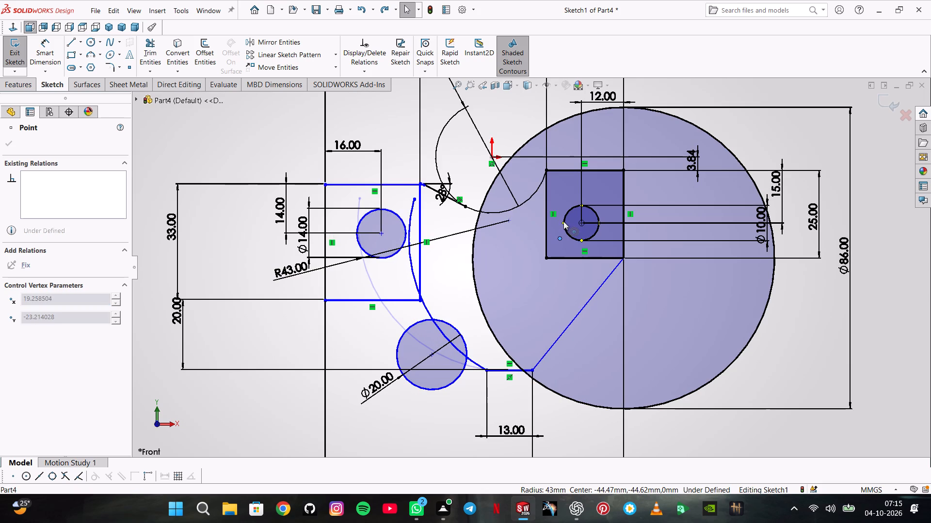
pyautogui.moveTo(563, 221); pyautogui.dragTo(558, 228)
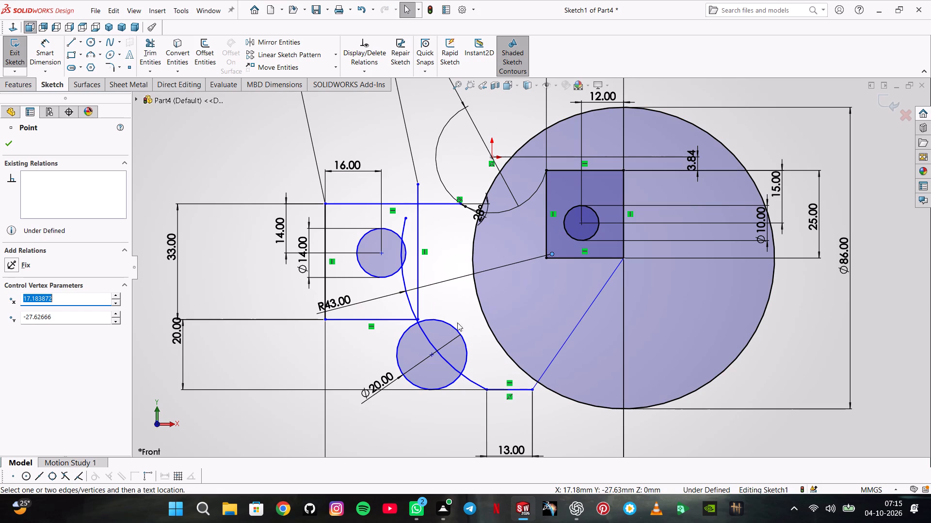
pyautogui.press('Escape')
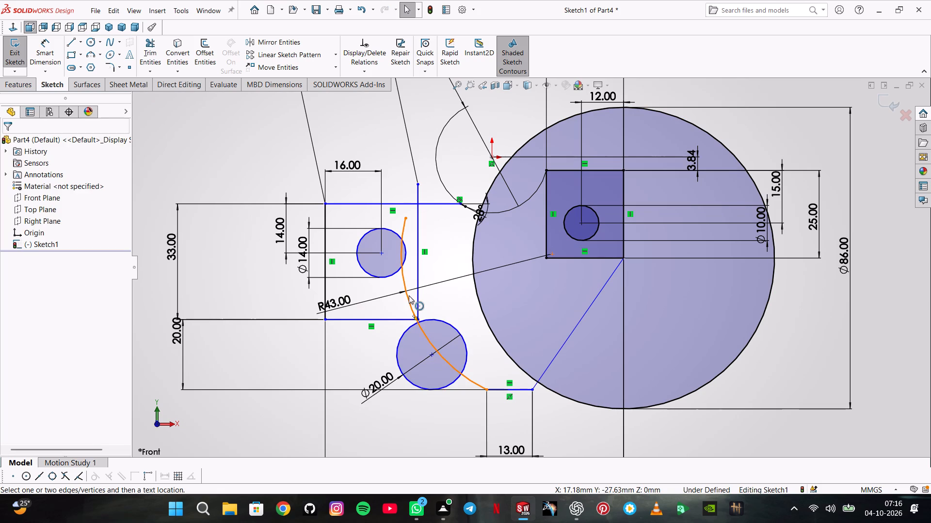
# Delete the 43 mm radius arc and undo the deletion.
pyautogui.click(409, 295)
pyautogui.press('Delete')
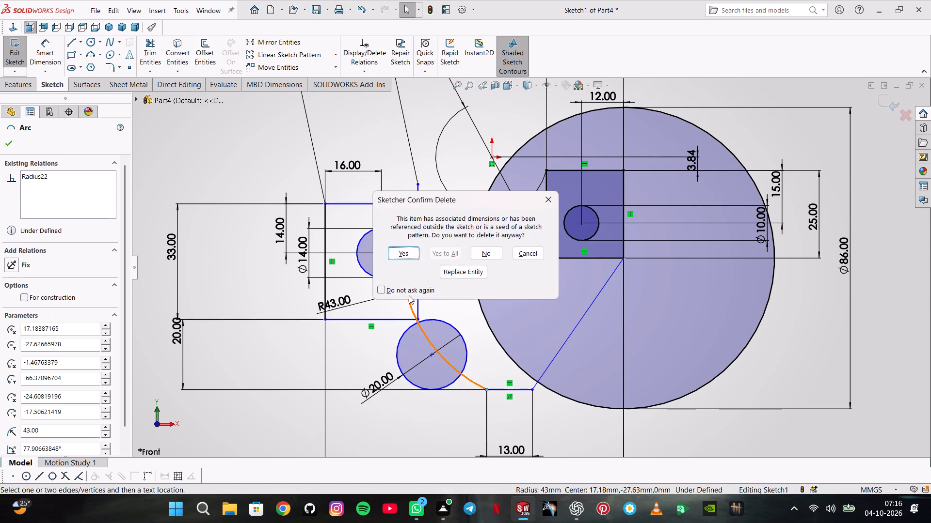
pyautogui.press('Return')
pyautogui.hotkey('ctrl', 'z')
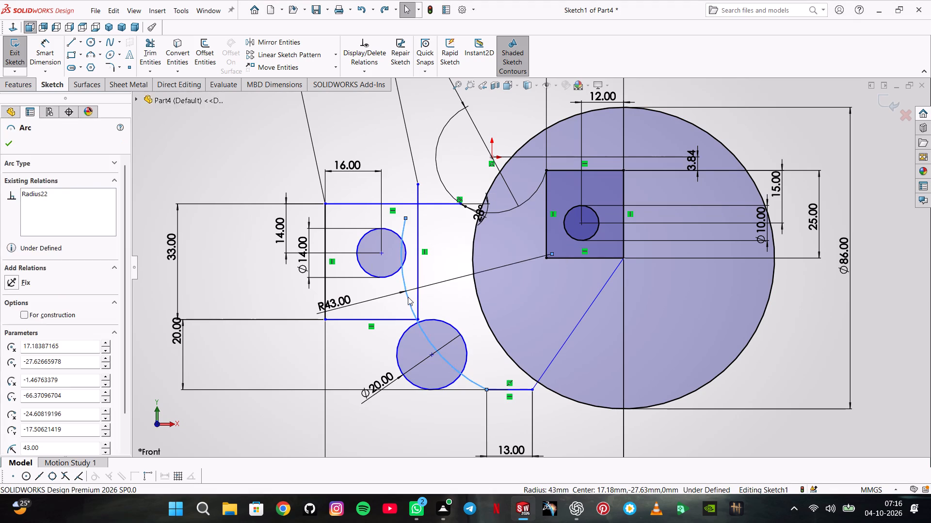
# Undo the arc's repositioning, its 43 mm radius dimension and the arc itself, back to before it was drawn.
pyautogui.hotkey('ctrl', 'z')
pyautogui.hotkey('ctrl', 'z')
pyautogui.hotkey('ctrl', 'z')
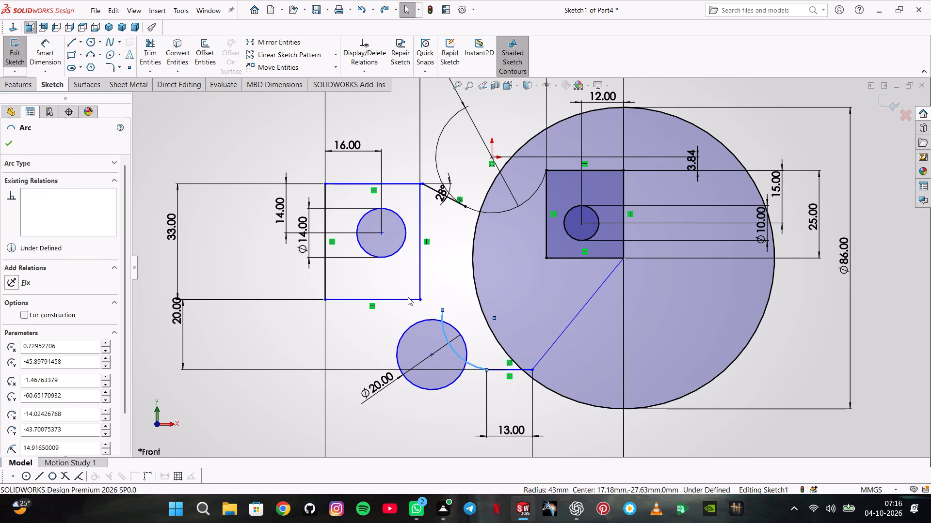
pyautogui.hotkey('ctrl', 'z')
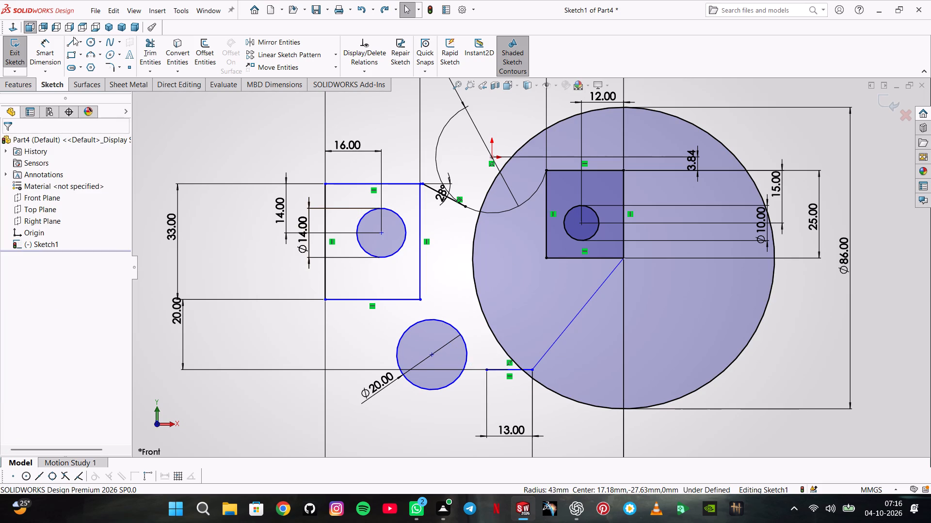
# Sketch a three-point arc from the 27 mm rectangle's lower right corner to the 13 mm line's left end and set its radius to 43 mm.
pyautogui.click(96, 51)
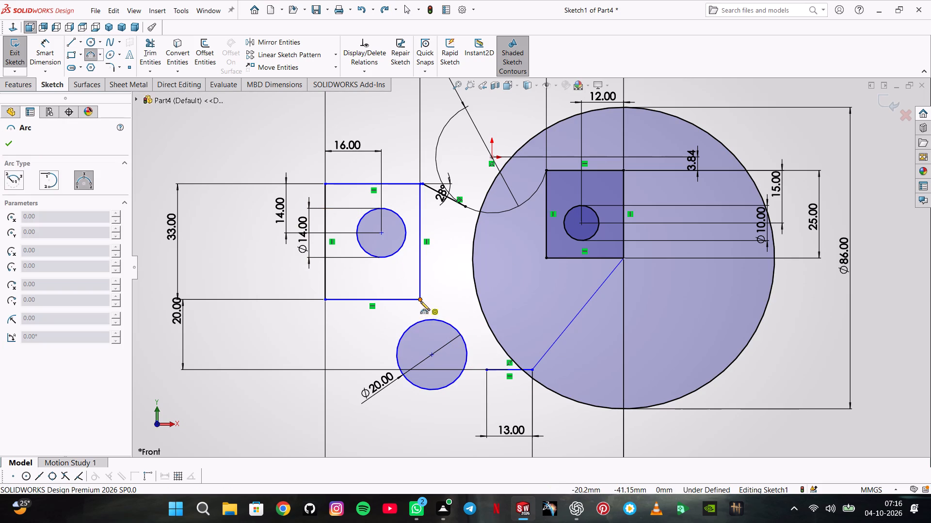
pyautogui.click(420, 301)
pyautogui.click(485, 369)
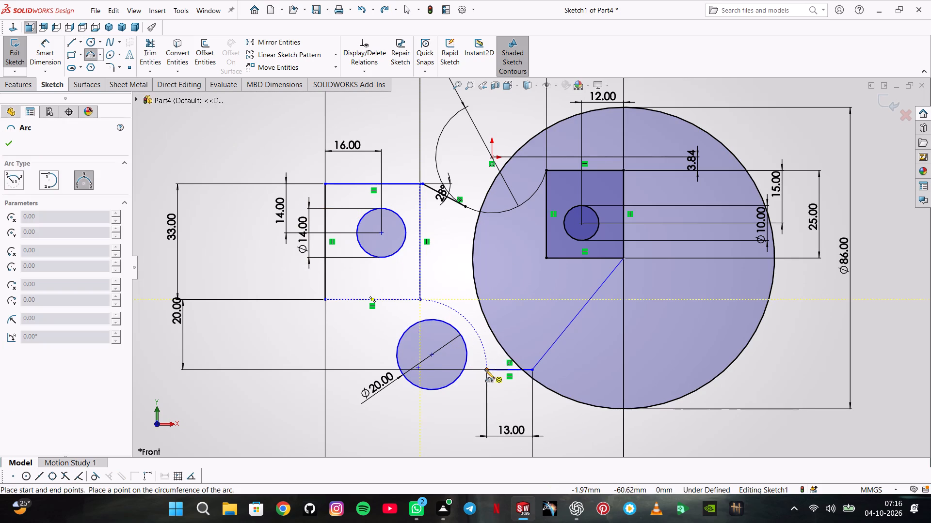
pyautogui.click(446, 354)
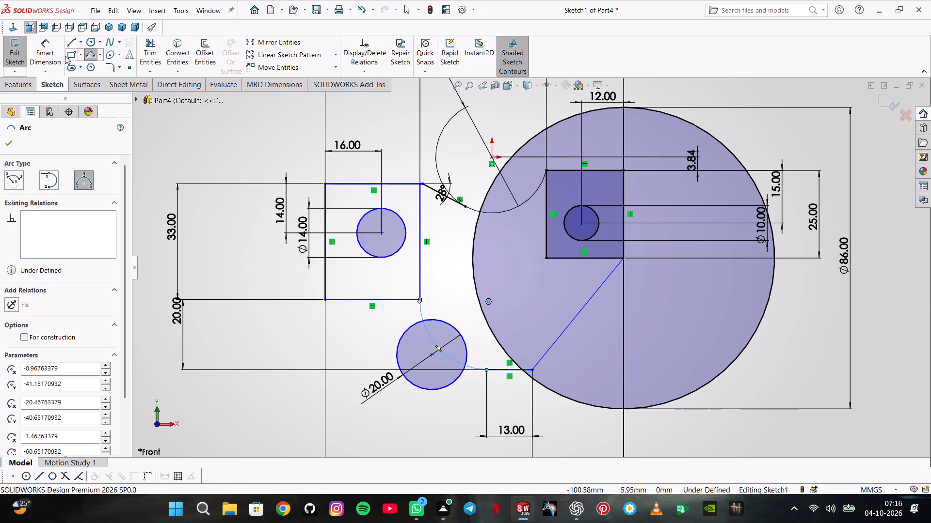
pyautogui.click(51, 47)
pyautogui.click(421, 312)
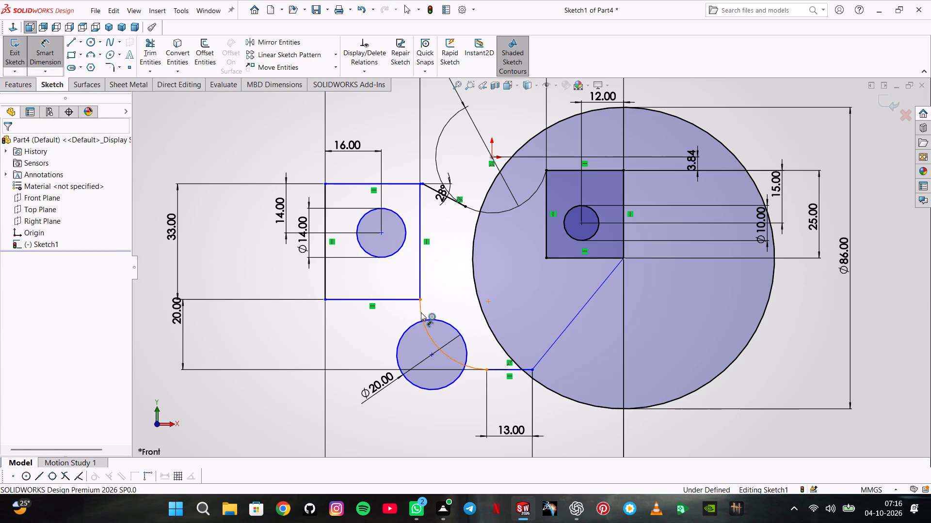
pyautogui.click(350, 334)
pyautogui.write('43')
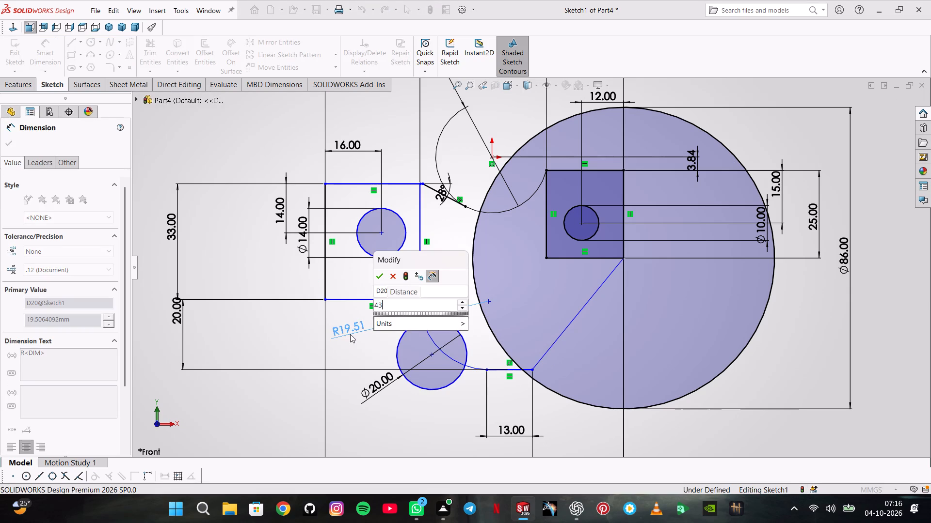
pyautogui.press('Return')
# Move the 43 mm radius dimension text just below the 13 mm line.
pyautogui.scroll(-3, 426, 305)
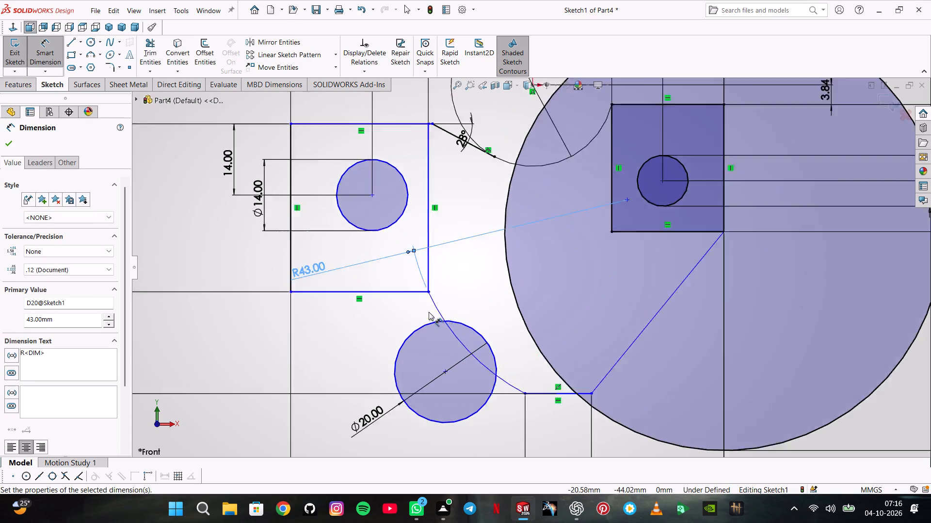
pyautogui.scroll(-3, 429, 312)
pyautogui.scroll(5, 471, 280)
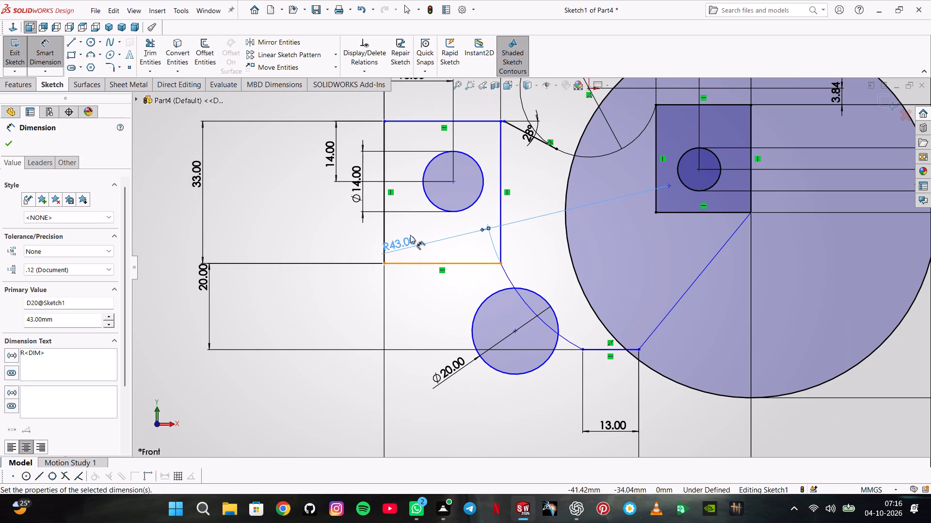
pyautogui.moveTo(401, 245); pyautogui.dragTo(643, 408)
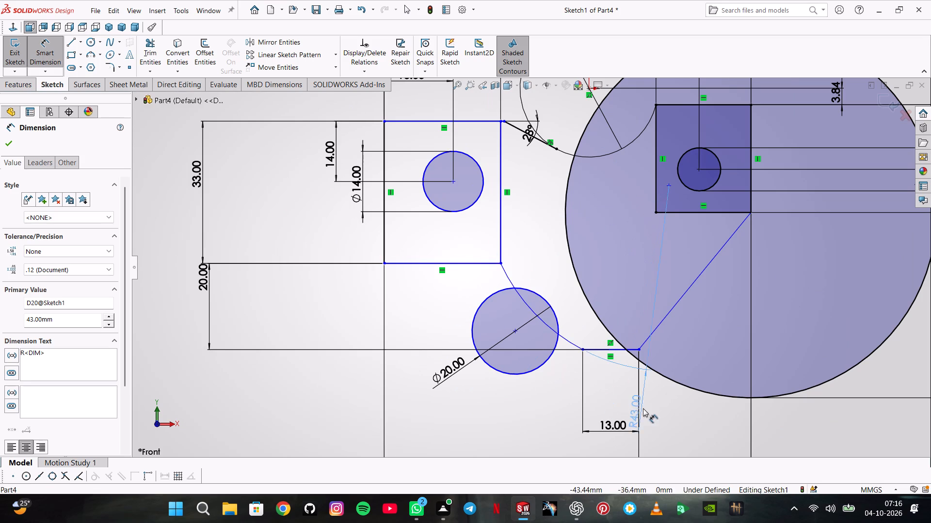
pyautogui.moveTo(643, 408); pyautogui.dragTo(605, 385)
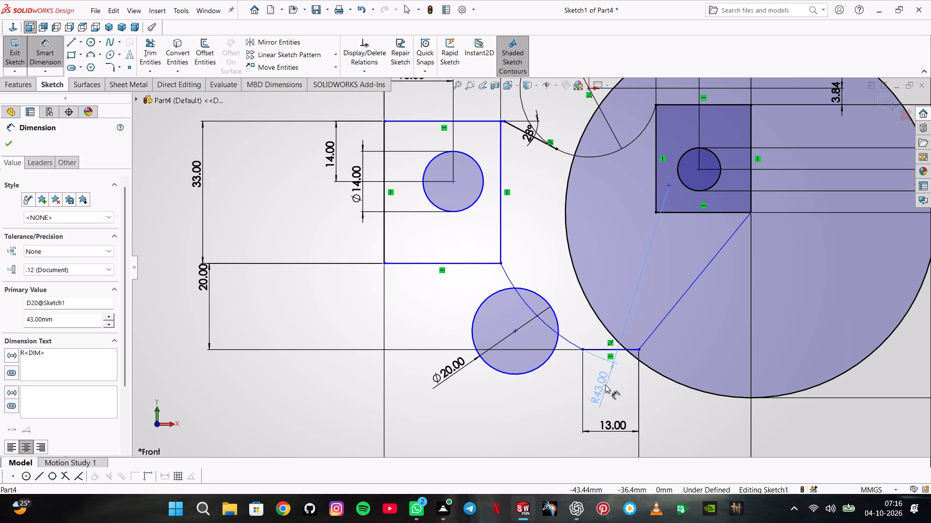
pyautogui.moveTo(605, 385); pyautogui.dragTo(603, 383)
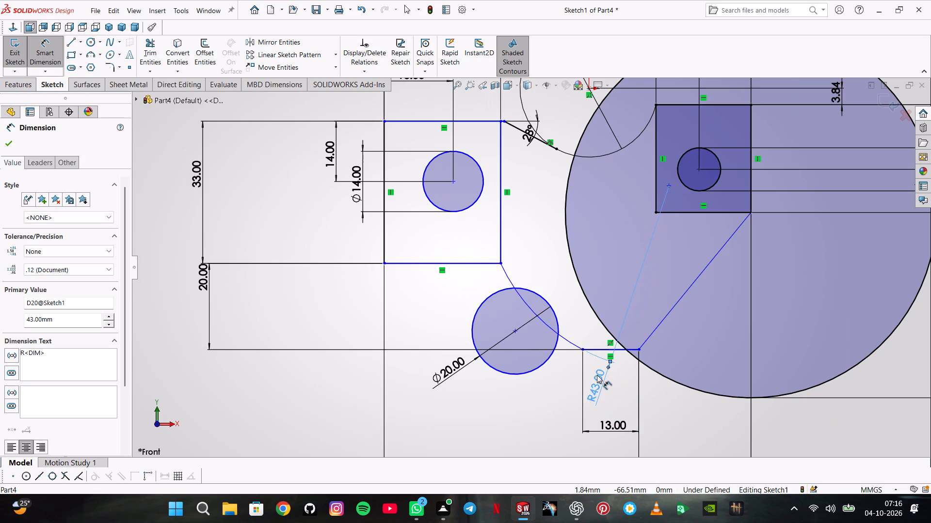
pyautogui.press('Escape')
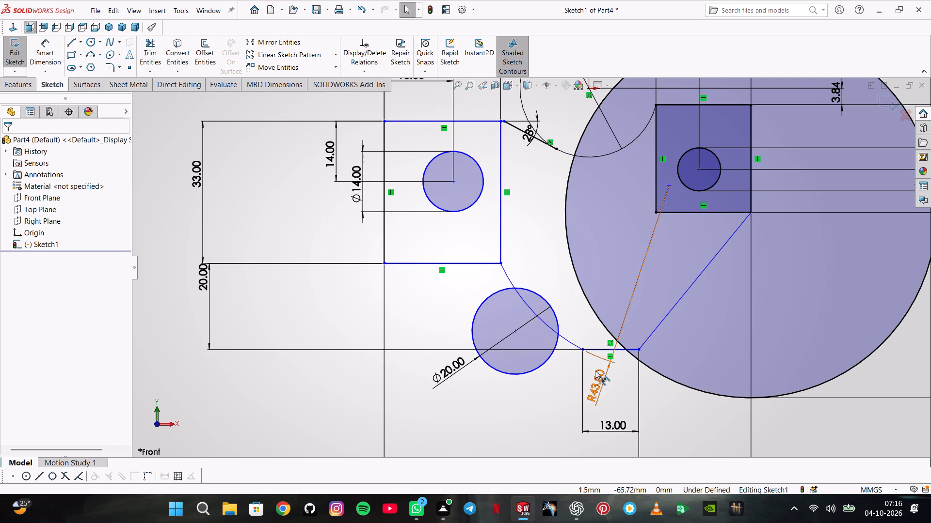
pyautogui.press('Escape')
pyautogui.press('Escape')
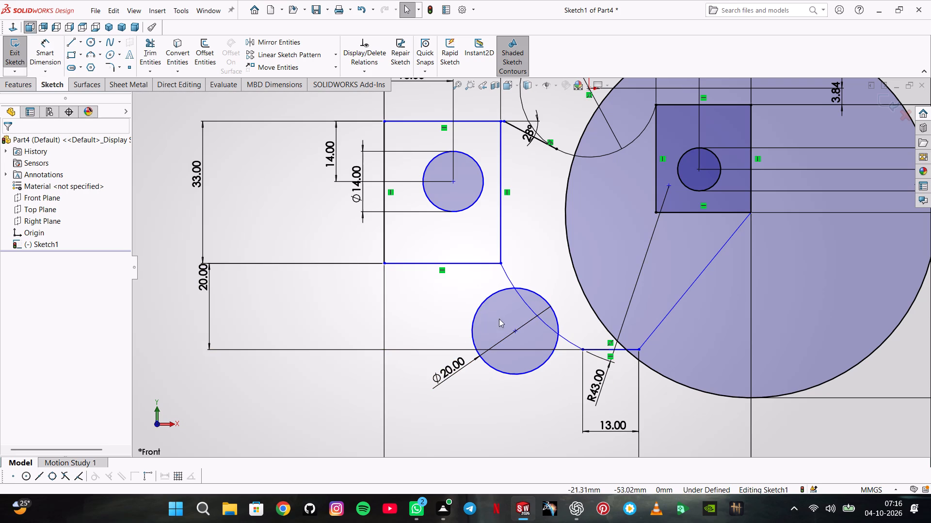
# Add a tangent relation between the 20 mm circle and the bottom line of the 27 mm rectangle.
pyautogui.click(505, 322)
pyautogui.keyDown('ctrl'); pyautogui.click(488, 265); pyautogui.keyUp('ctrl')
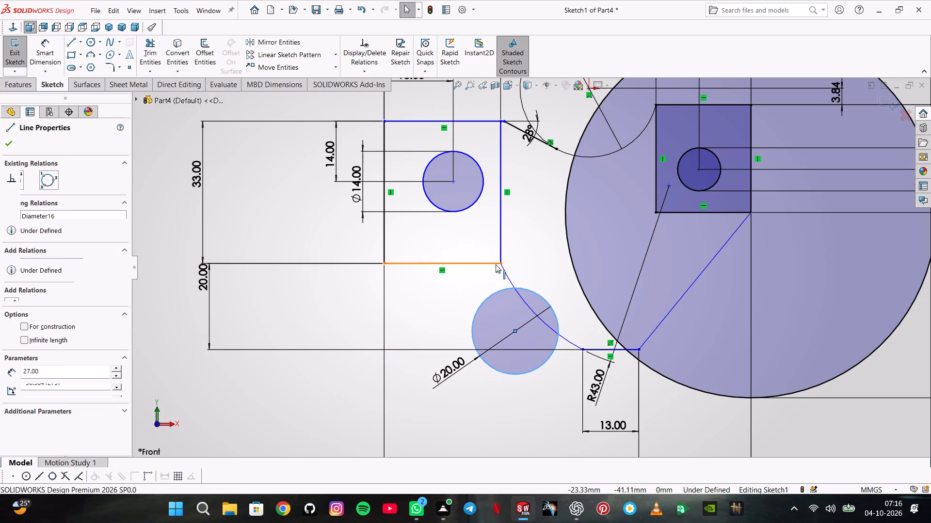
pyautogui.click(522, 219)
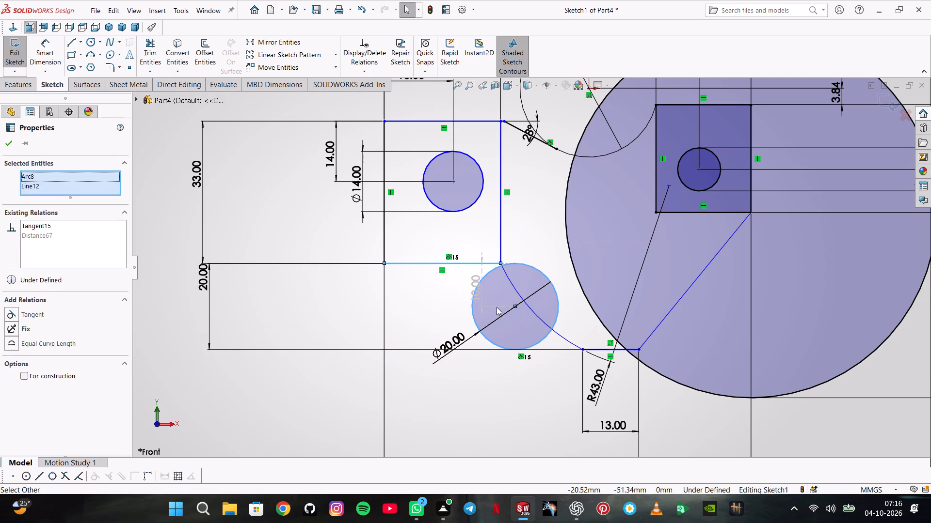
pyautogui.press('Escape')
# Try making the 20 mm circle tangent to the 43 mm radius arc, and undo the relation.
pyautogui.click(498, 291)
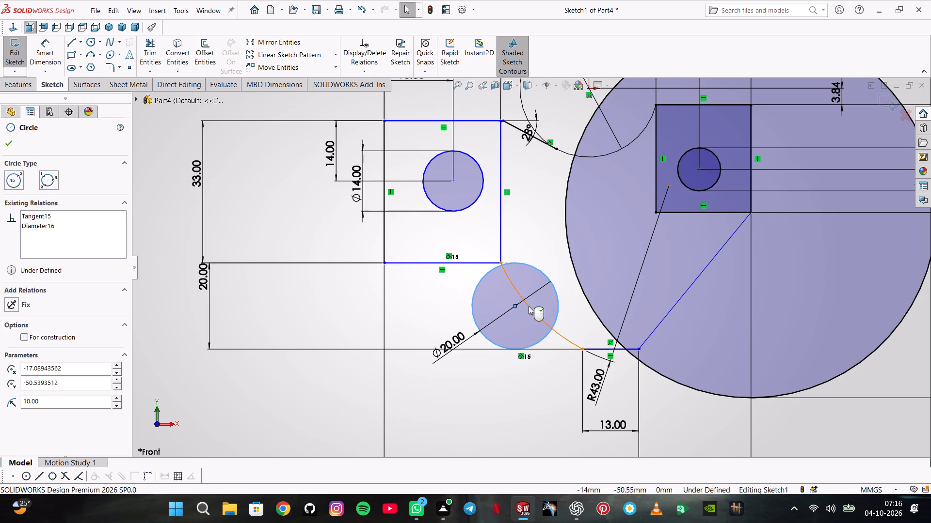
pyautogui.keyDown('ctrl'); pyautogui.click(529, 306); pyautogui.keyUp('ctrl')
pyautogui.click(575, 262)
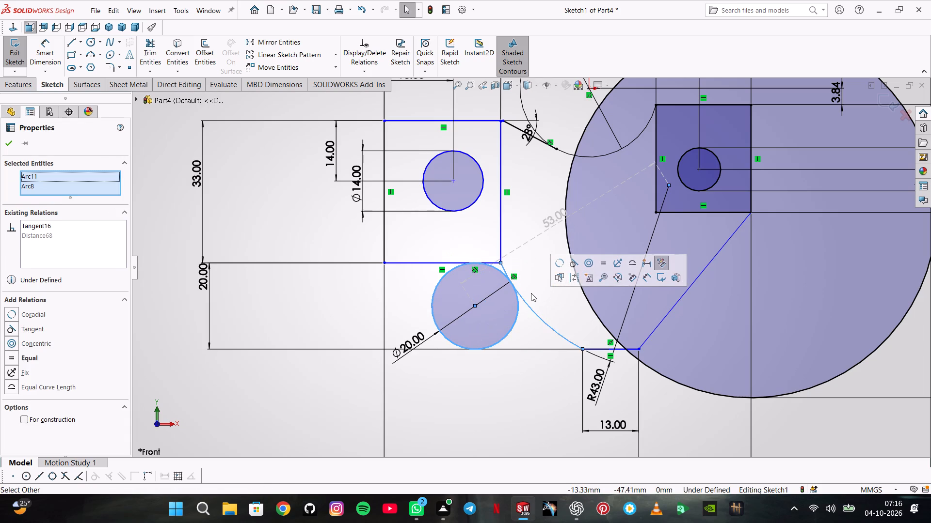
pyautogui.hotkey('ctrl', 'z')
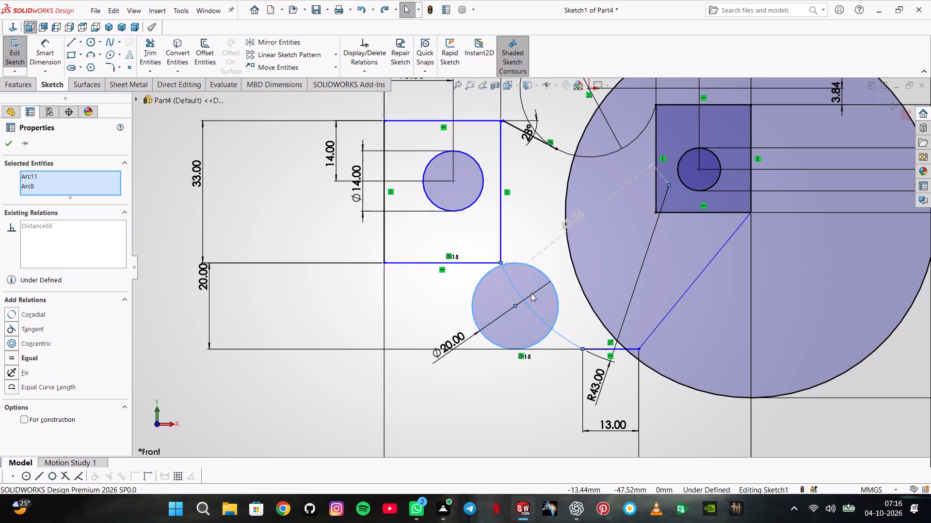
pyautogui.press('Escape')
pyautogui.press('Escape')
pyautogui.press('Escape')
# Delete the 43 mm radius arc between the 27 mm rectangle's corner and the 13 mm line.
pyautogui.click(514, 291)
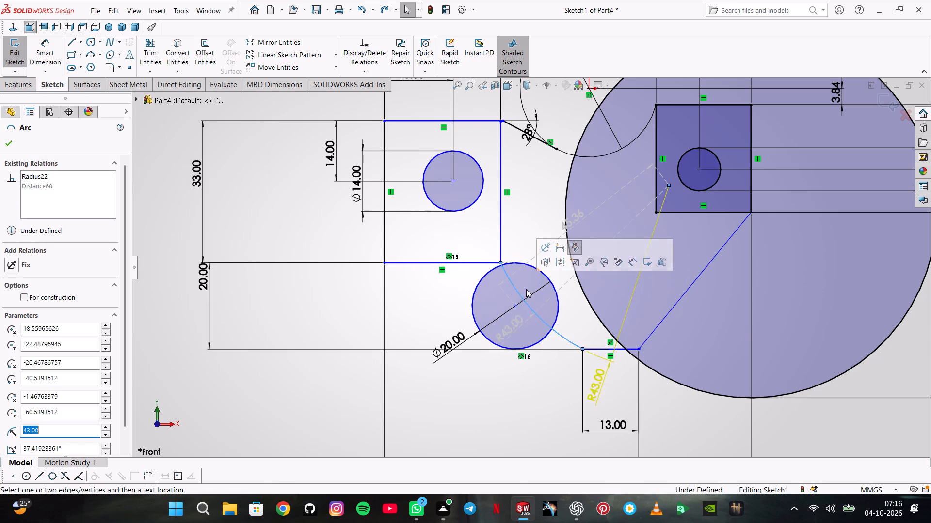
pyautogui.press('Delete')
pyautogui.press('Return')
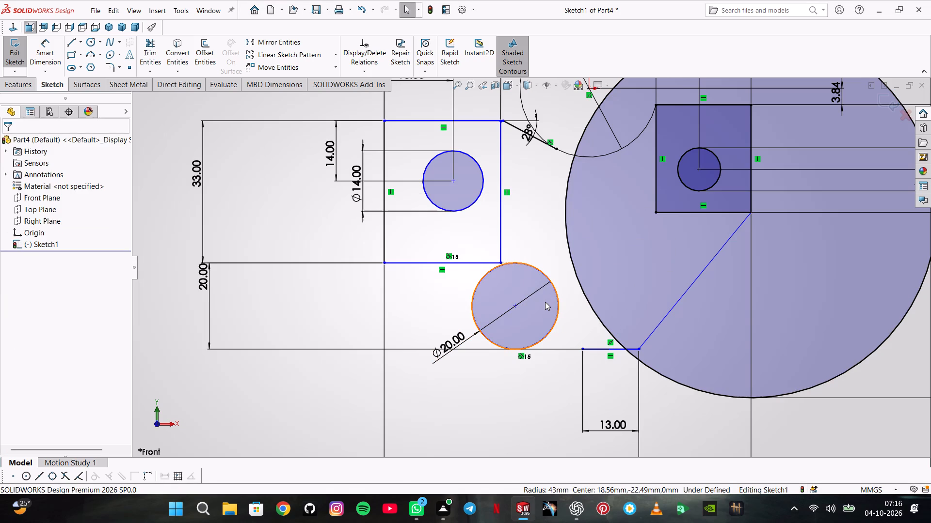
# Add a vertical relation between the 20 mm circle's centre and the 27 mm rectangle's lower right corner.
pyautogui.click(516, 306)
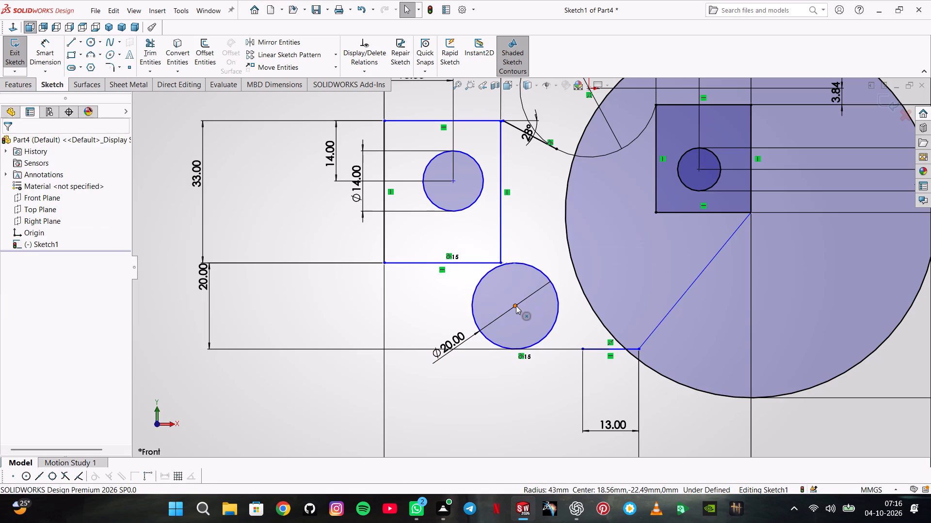
pyautogui.keyDown('ctrl'); pyautogui.click(498, 262); pyautogui.keyUp('ctrl')
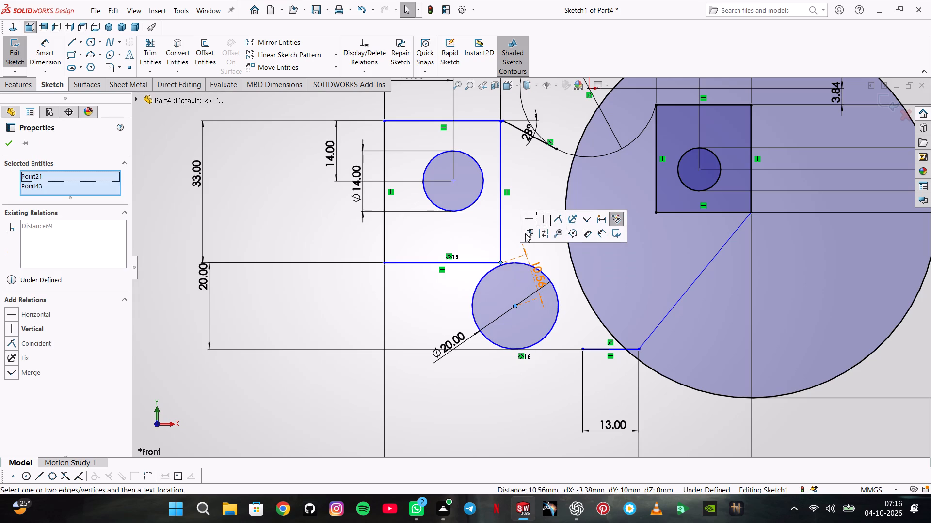
pyautogui.click(544, 222)
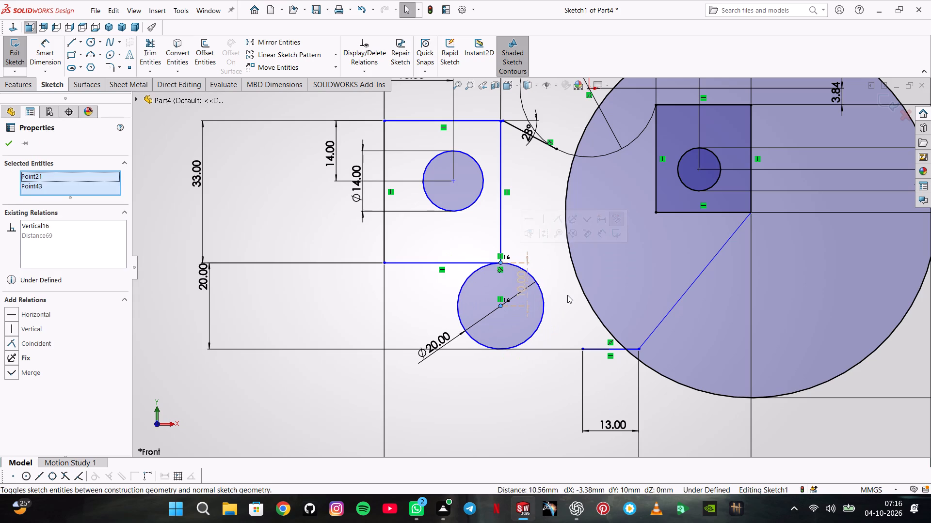
pyautogui.click(567, 295)
pyautogui.press('Escape')
# Sketch a three-point arc of about 18 mm radius upward from the 13 mm line's left end, beside the 20 mm circle.
pyautogui.click(87, 56)
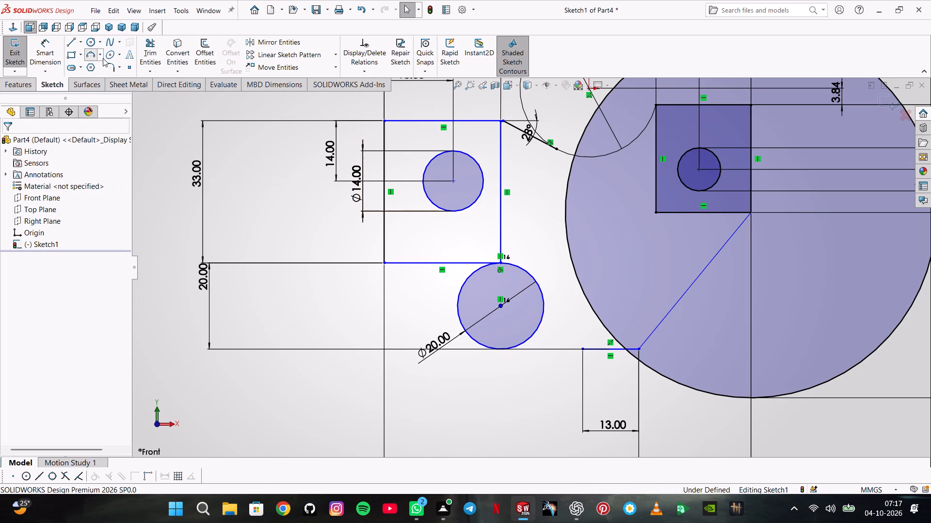
pyautogui.click(585, 347)
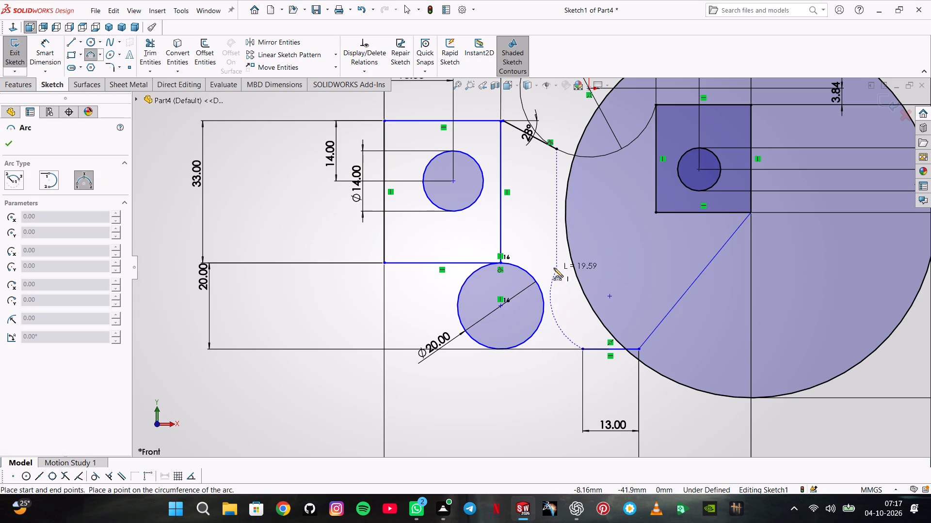
pyautogui.click(554, 268)
pyautogui.click(554, 286)
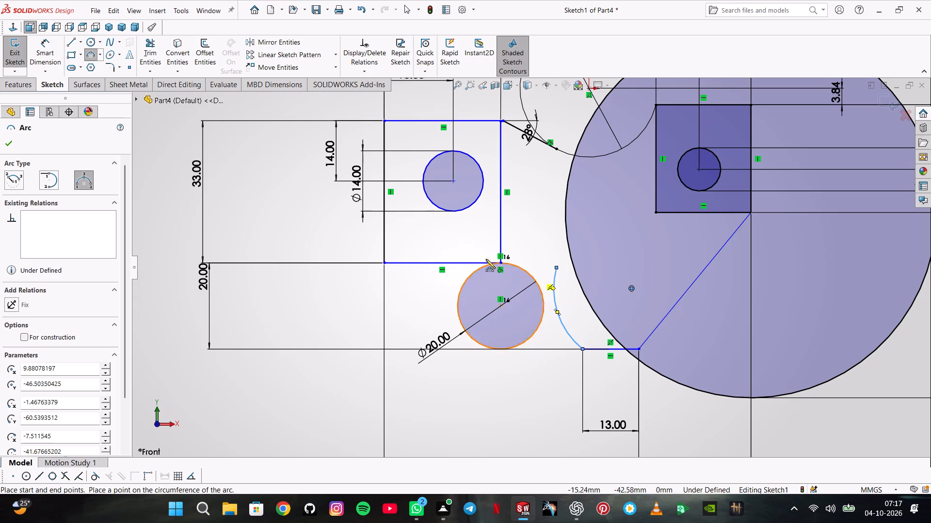
# Dimension the radius of the new arc at the 13 mm line's left end as 43 mm.
pyautogui.click(37, 58)
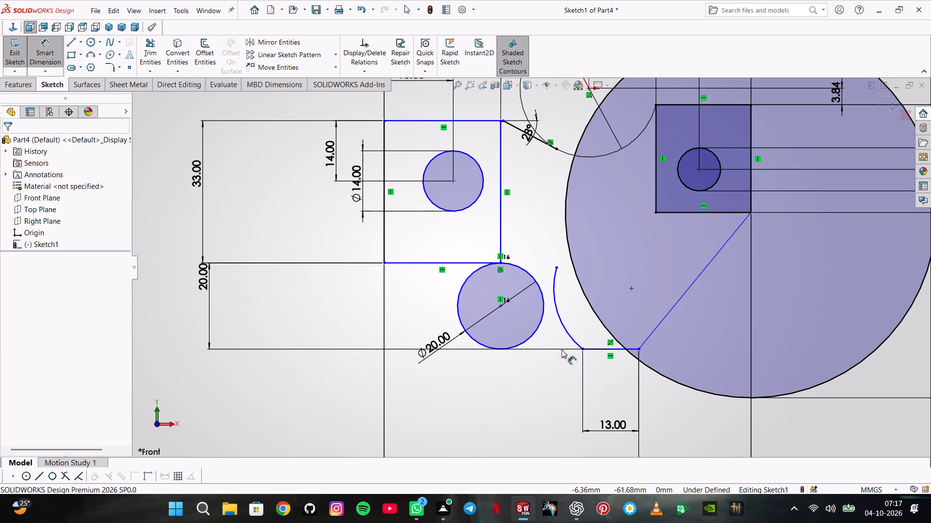
pyautogui.click(567, 333)
pyautogui.click(532, 373)
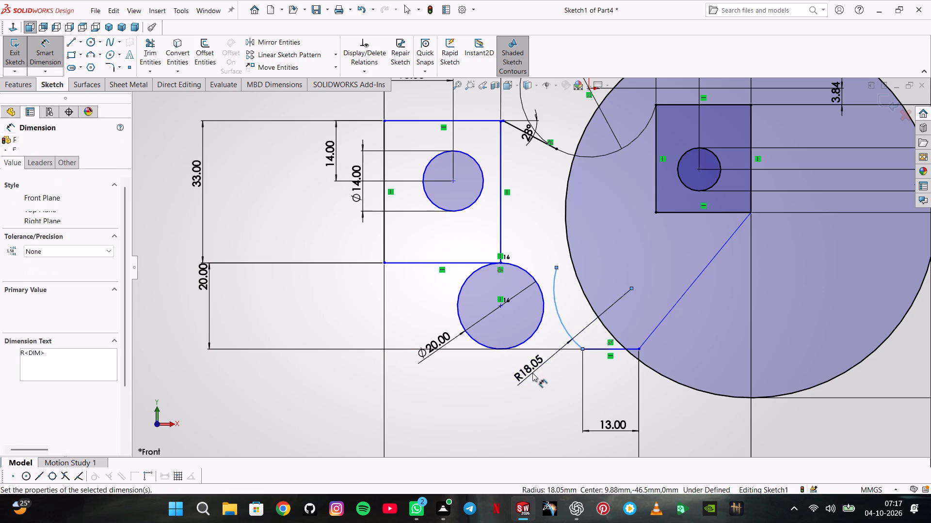
pyautogui.press('4')
pyautogui.press('Return')
pyautogui.press('3')
pyautogui.press('Return')
pyautogui.click(539, 387)
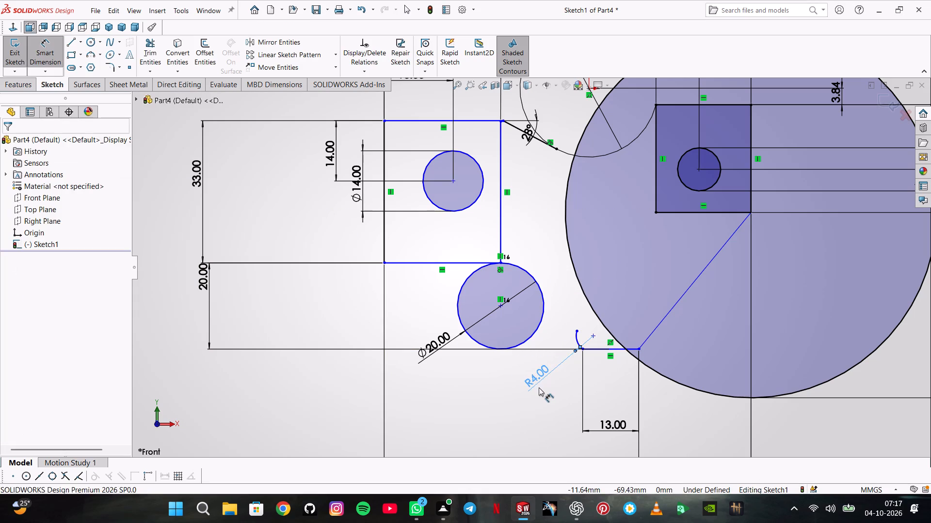
pyautogui.doubleClick(539, 384)
pyautogui.write('43')
pyautogui.press('Return')
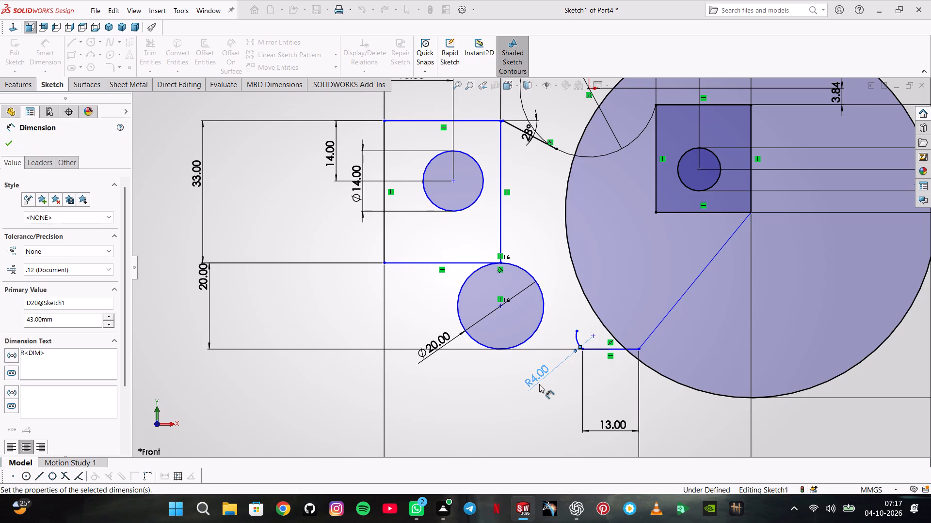
pyautogui.press('Escape')
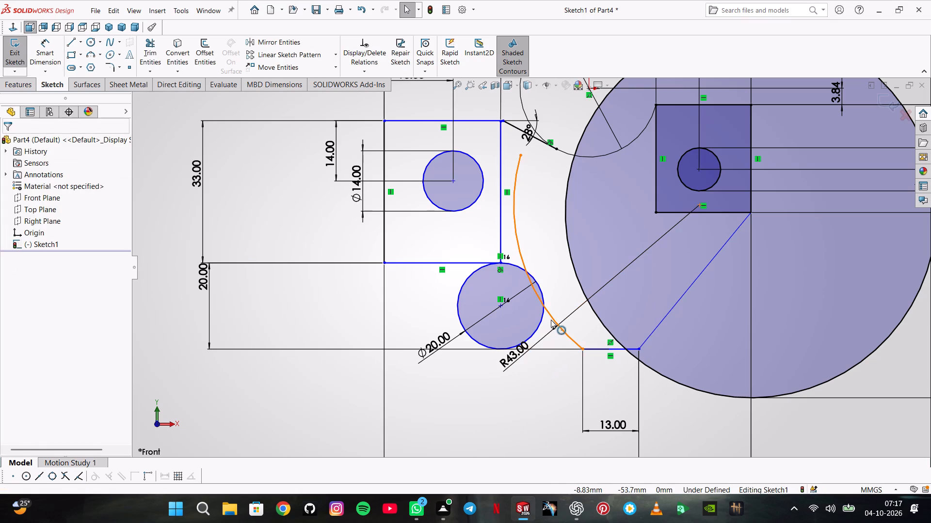
# Add a tangent relation between the 43 mm radius arc and the 20 mm circle.
pyautogui.click(551, 319)
pyautogui.keyDown('ctrl'); pyautogui.click(544, 301); pyautogui.keyUp('ctrl')
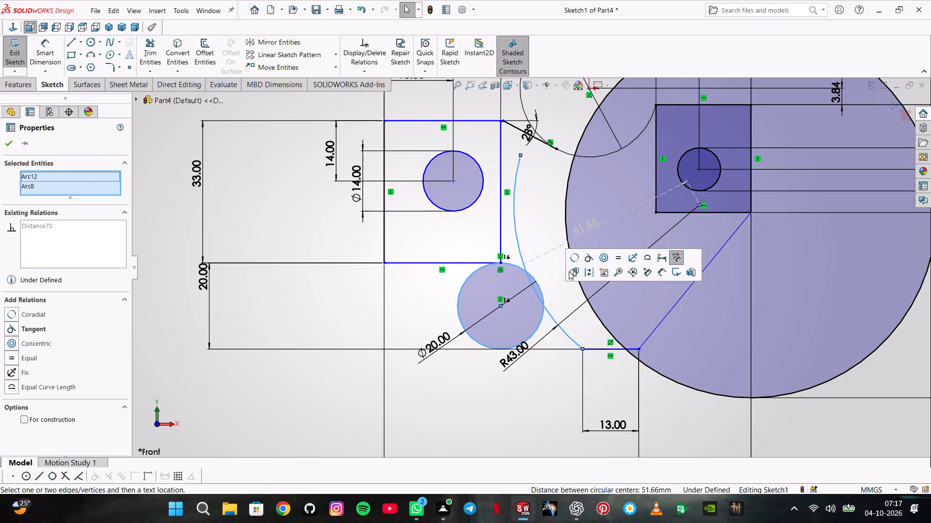
pyautogui.click(588, 262)
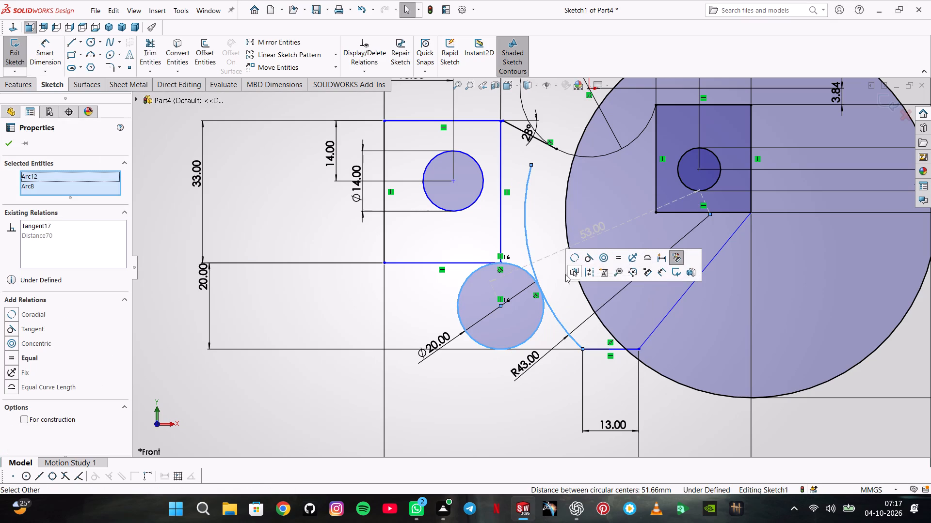
pyautogui.press('Escape')
pyautogui.press('`')
pyautogui.press('Escape')
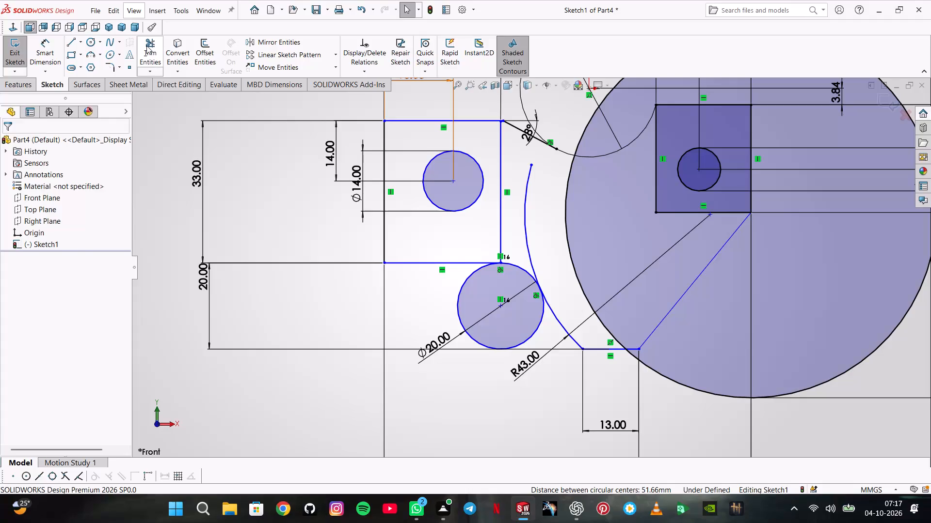
# Trim away the 20 mm circle's left and lower portion and the 43 mm arc's upper end beyond their tangent point.
pyautogui.click(147, 46)
pyautogui.click(458, 304)
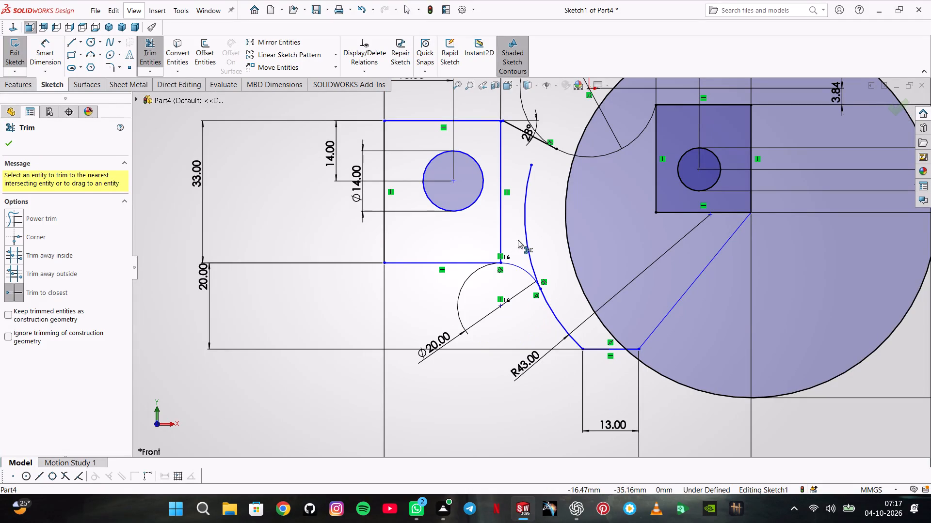
pyautogui.click(524, 233)
pyautogui.scroll(-5, 553, 292)
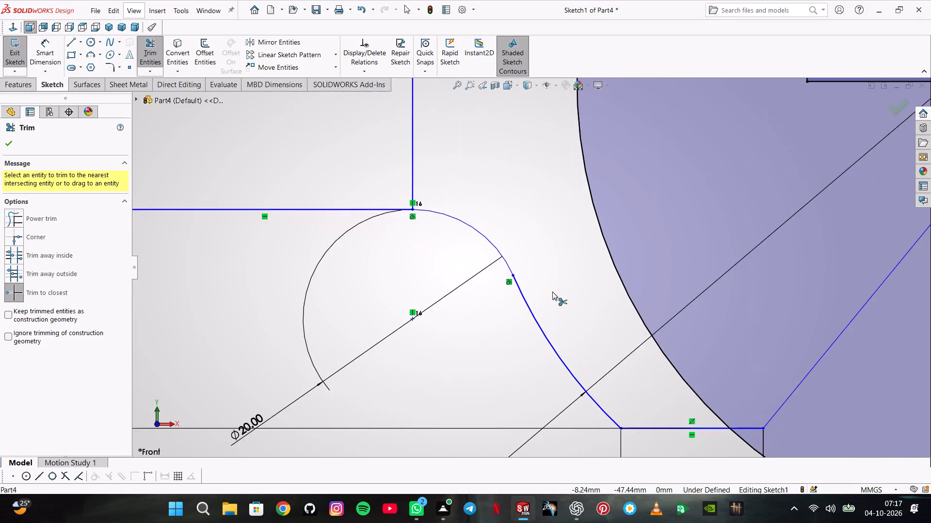
pyautogui.scroll(5, 551, 291)
pyautogui.press('Escape')
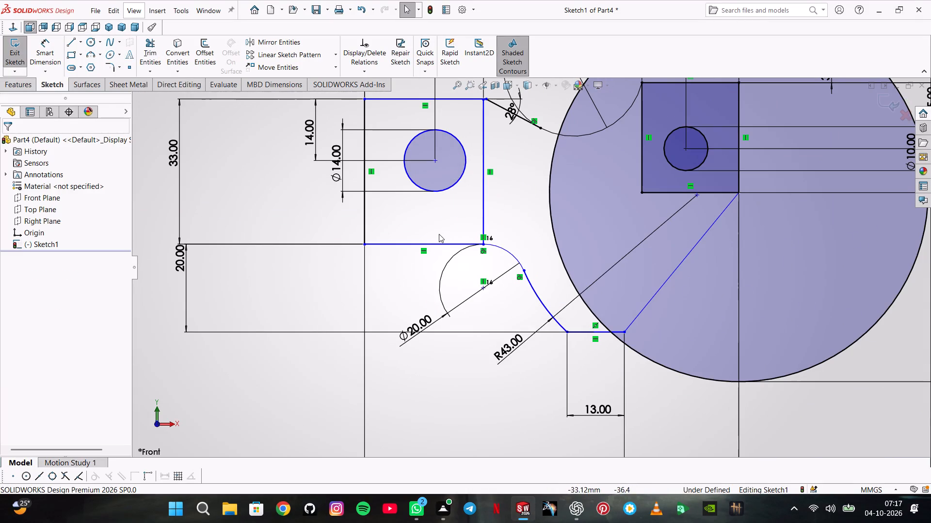
# Trim away the right edge of the rectangle containing the 14 mm hole.
pyautogui.scroll(2, 440, 234)
pyautogui.click(149, 45)
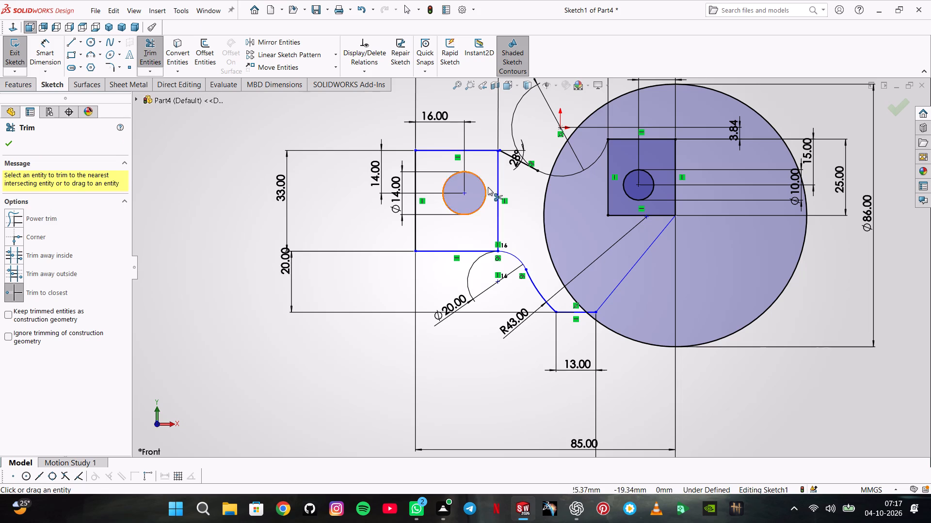
pyautogui.click(498, 175)
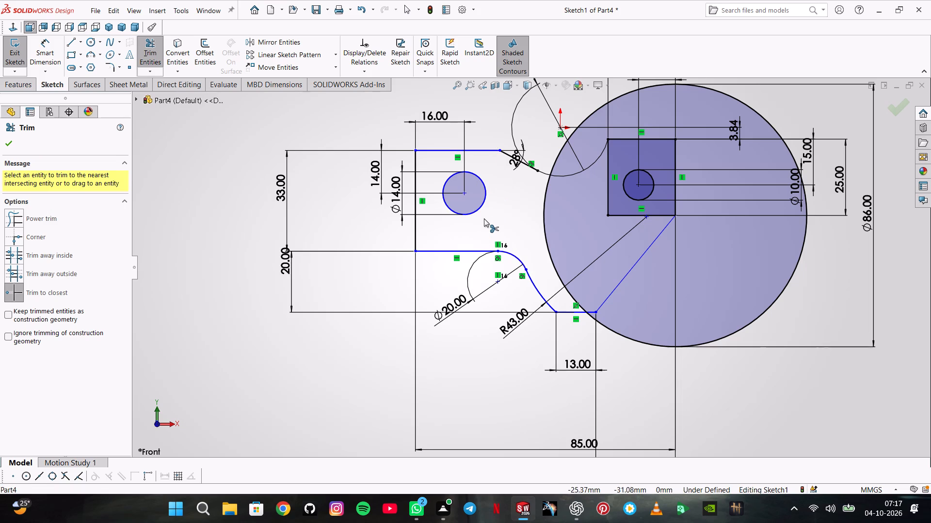
# Trim away the 86 mm circle and the lower and left edges of the 22 mm by 25 mm rectangle.
pyautogui.scroll(-5, 490, 214)
pyautogui.scroll(3, 540, 107)
pyautogui.scroll(-5, 561, 142)
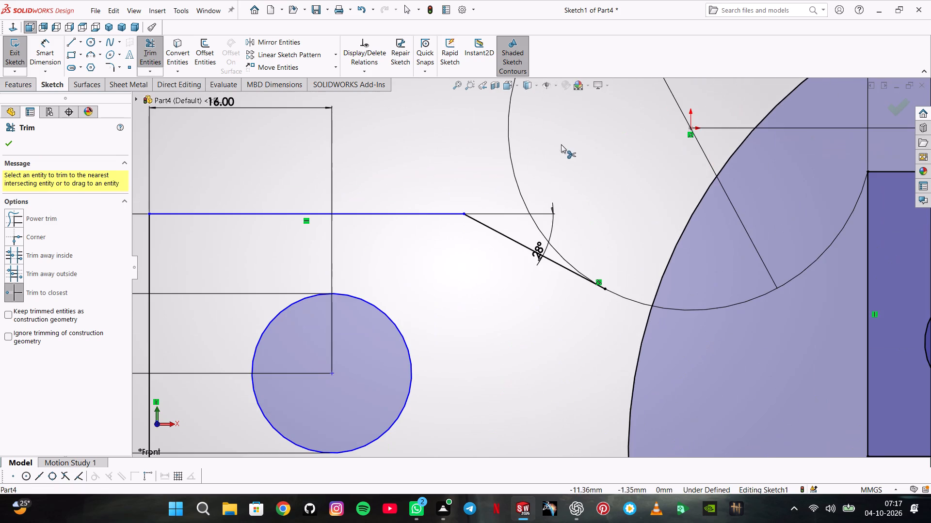
pyautogui.scroll(-6, 472, 212)
pyautogui.scroll(2, 478, 236)
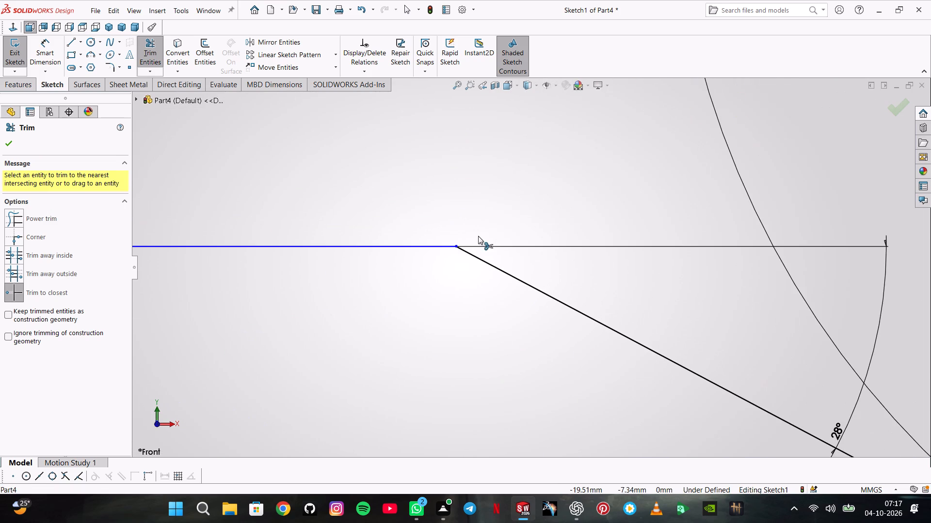
pyautogui.scroll(7, 478, 236)
pyautogui.scroll(3, 530, 249)
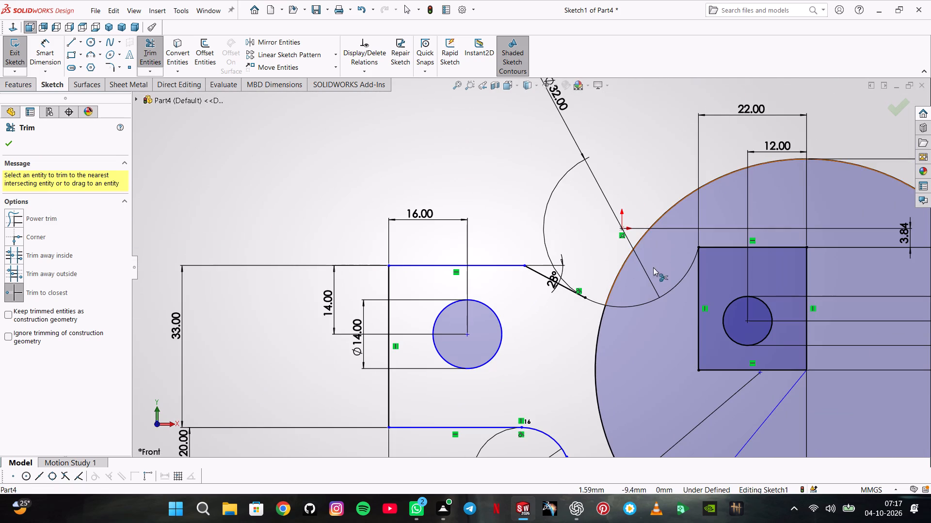
pyautogui.scroll(2, 732, 180)
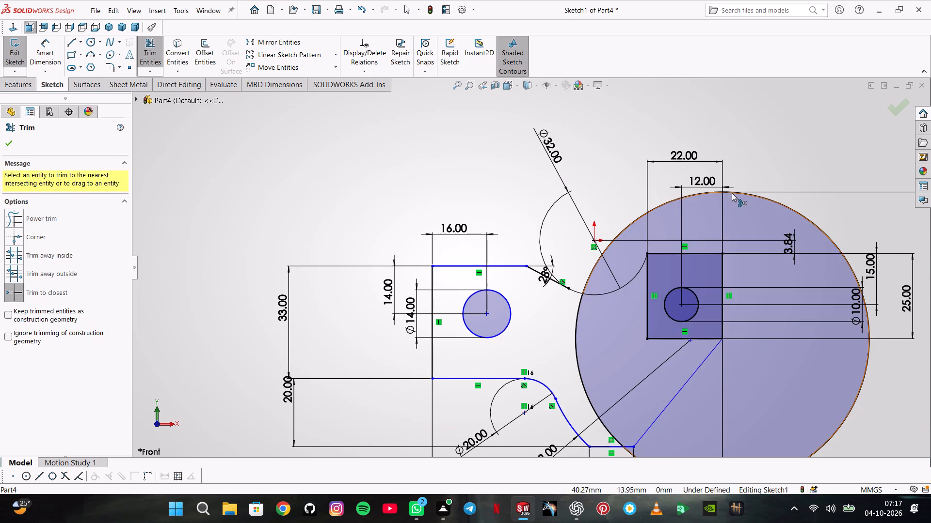
pyautogui.click(732, 193)
pyautogui.click(578, 340)
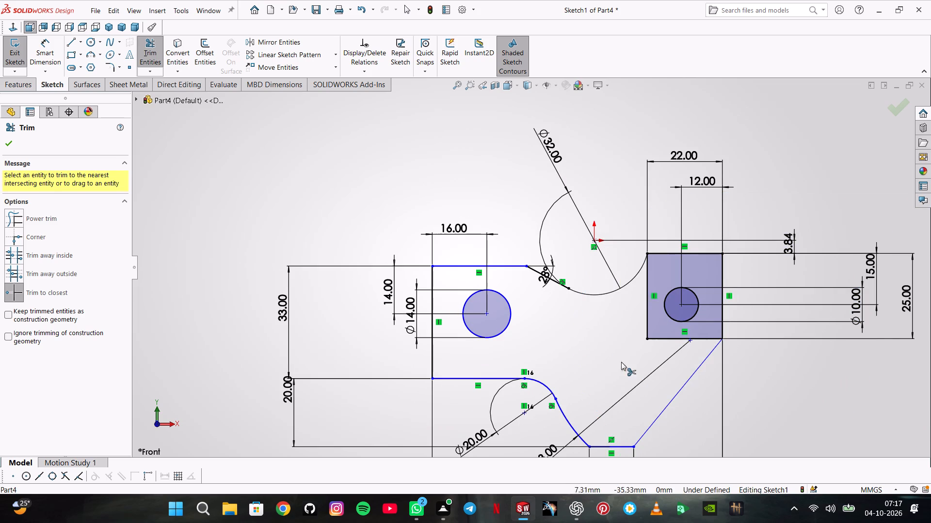
pyautogui.click(665, 337)
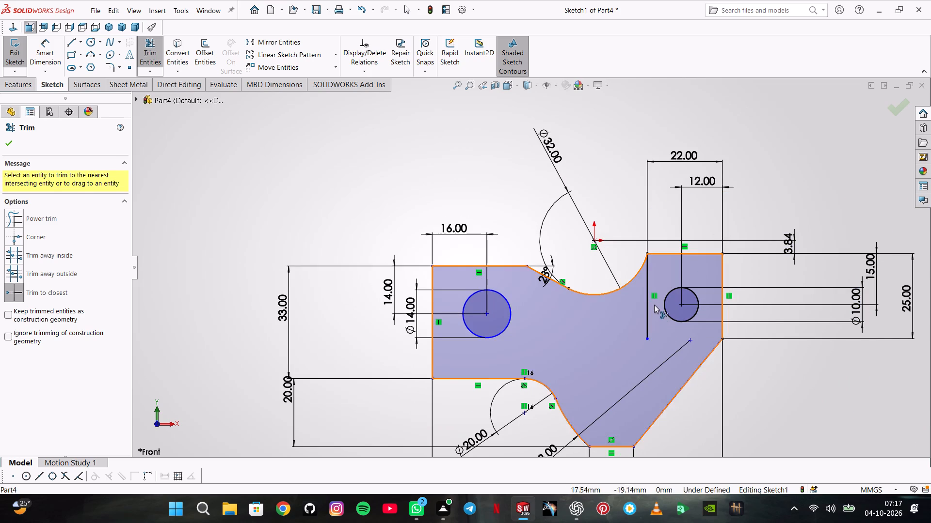
pyautogui.click(649, 287)
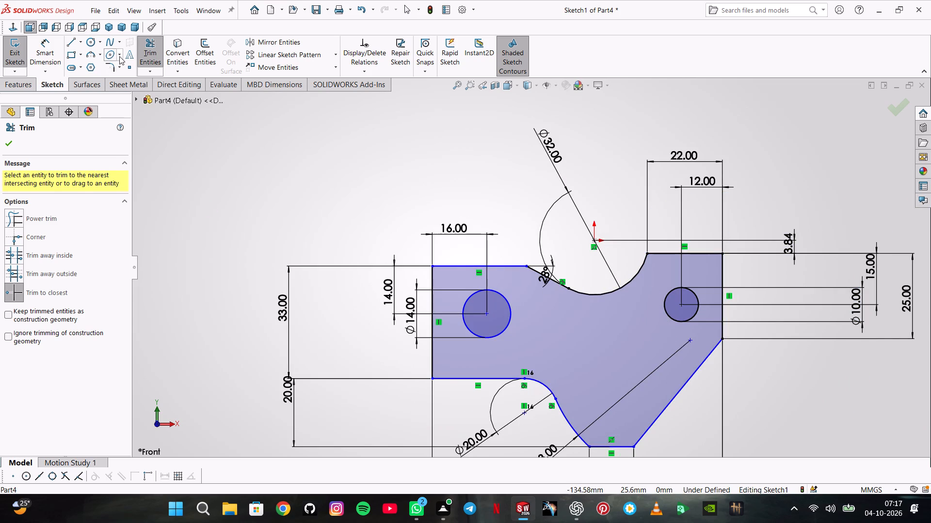
# Add 5 mm, 45° angle-distance sketch chamfers to the profile's upper left, upper right and lower left outer corners.
pyautogui.click(120, 73)
pyautogui.click(120, 94)
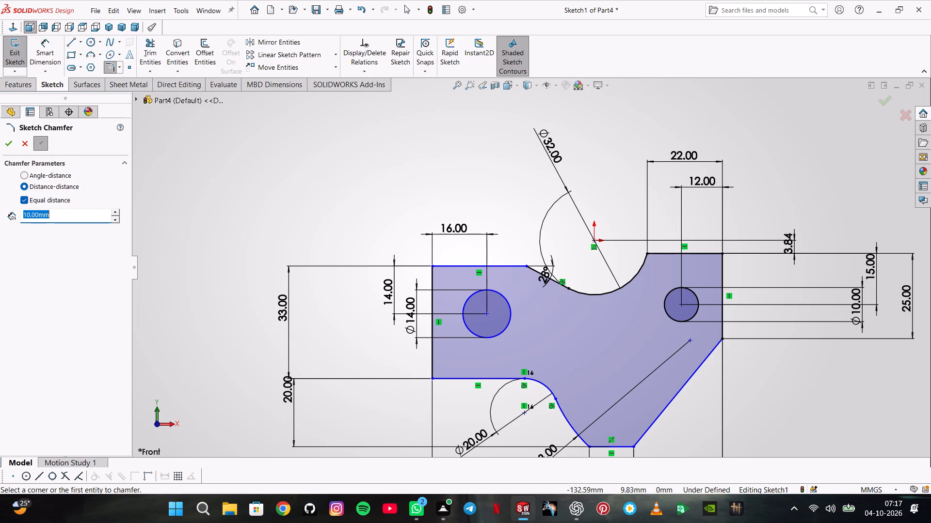
pyautogui.click(58, 173)
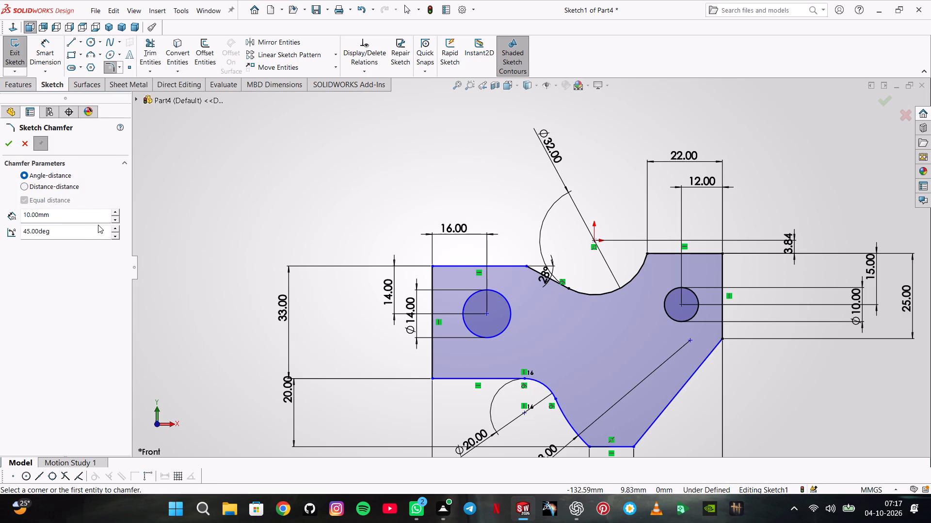
pyautogui.press('5')
pyautogui.doubleClick(52, 216)
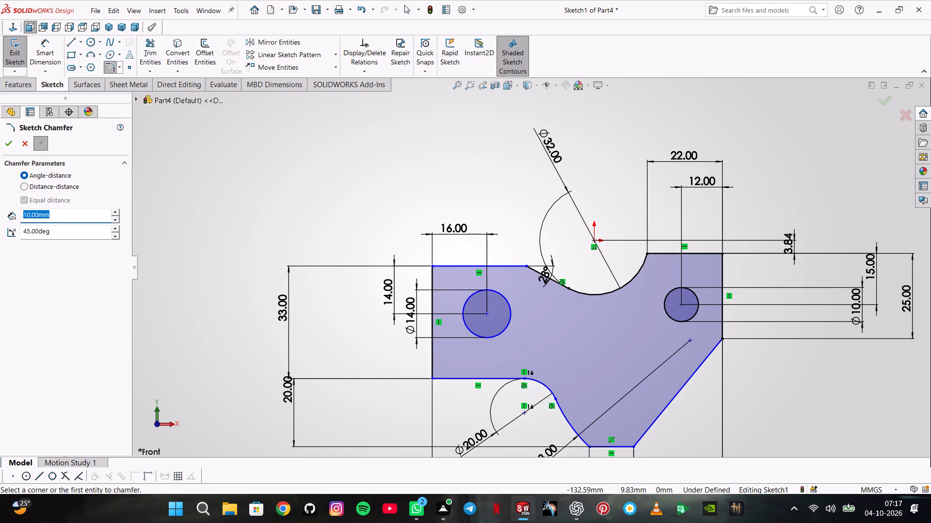
pyautogui.press('5')
pyautogui.press('Return')
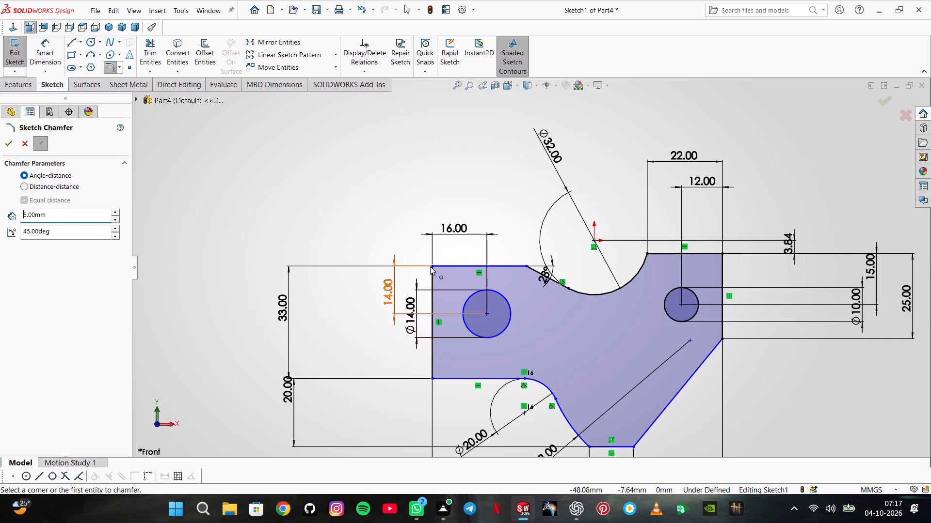
pyautogui.click(430, 266)
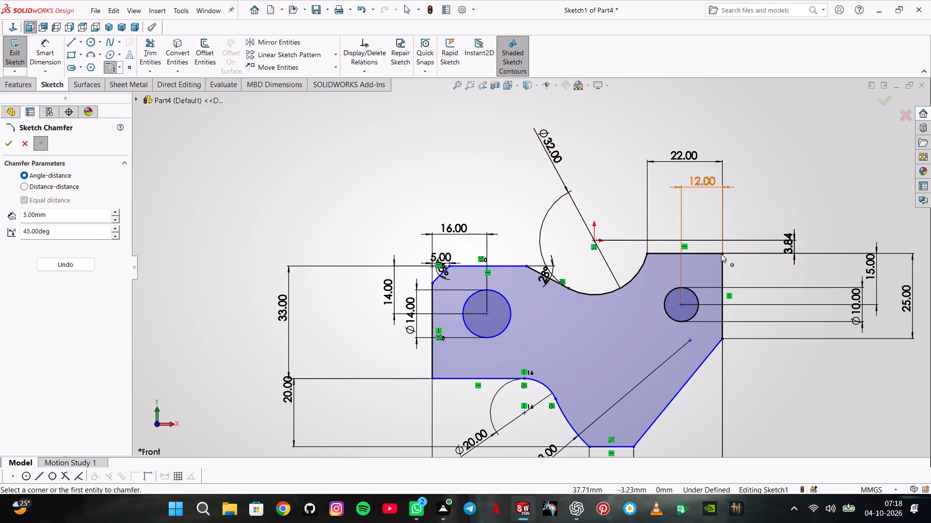
pyautogui.click(720, 256)
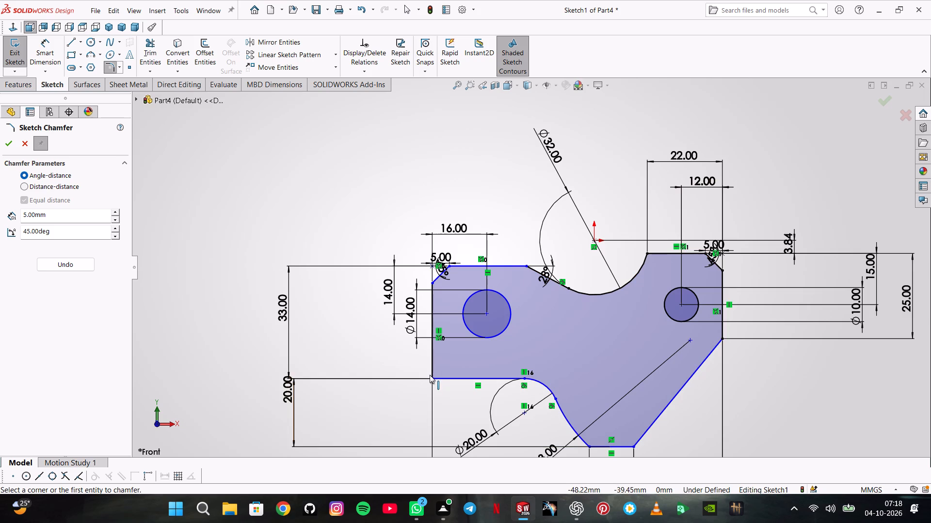
pyautogui.click(432, 377)
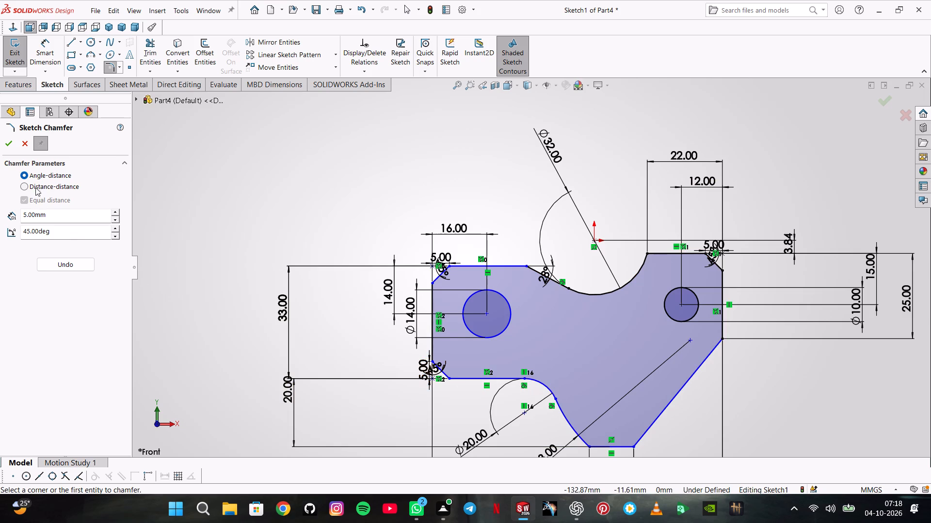
pyautogui.click(12, 149)
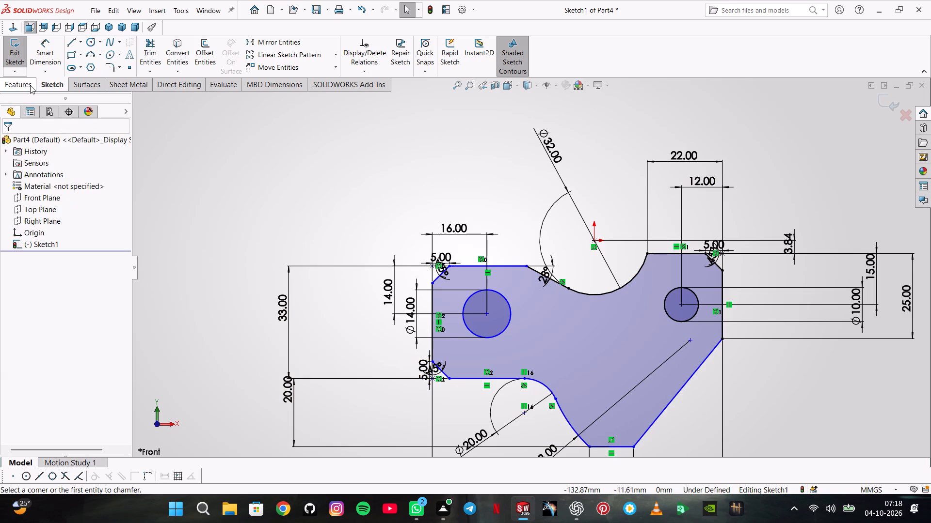
# Extrude the closed profile as a boss 25 mm deep, using the Mid Plane end condition.
pyautogui.click(30, 85)
pyautogui.click(56, 62)
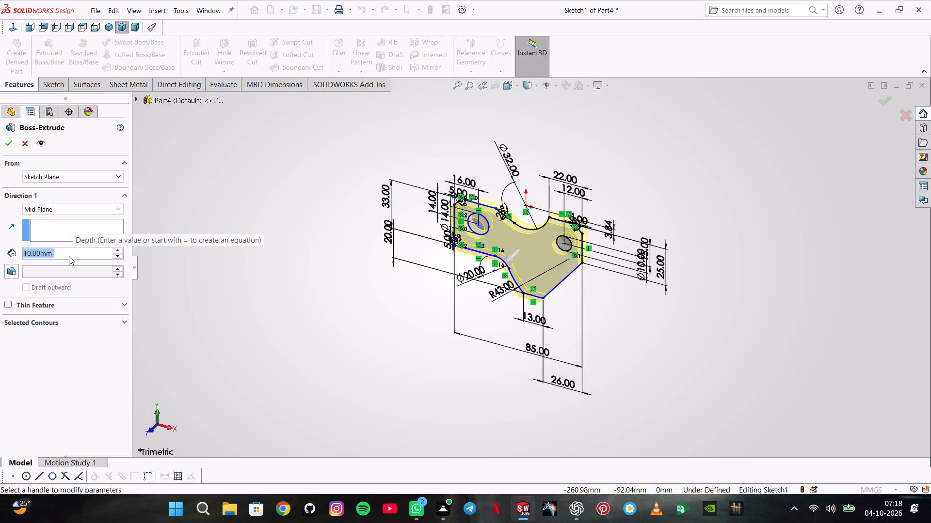
pyautogui.write('25')
pyautogui.press('Return')
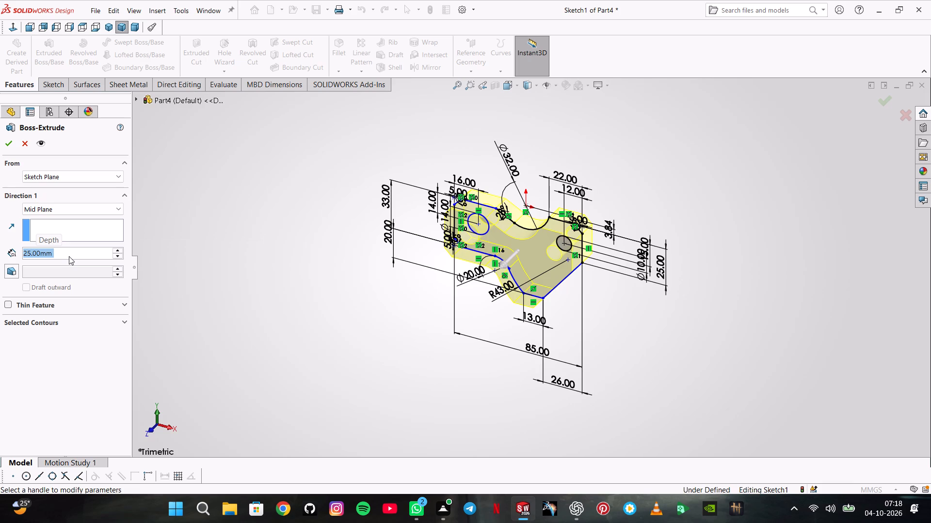
pyautogui.press('Return')
pyautogui.click(295, 214)
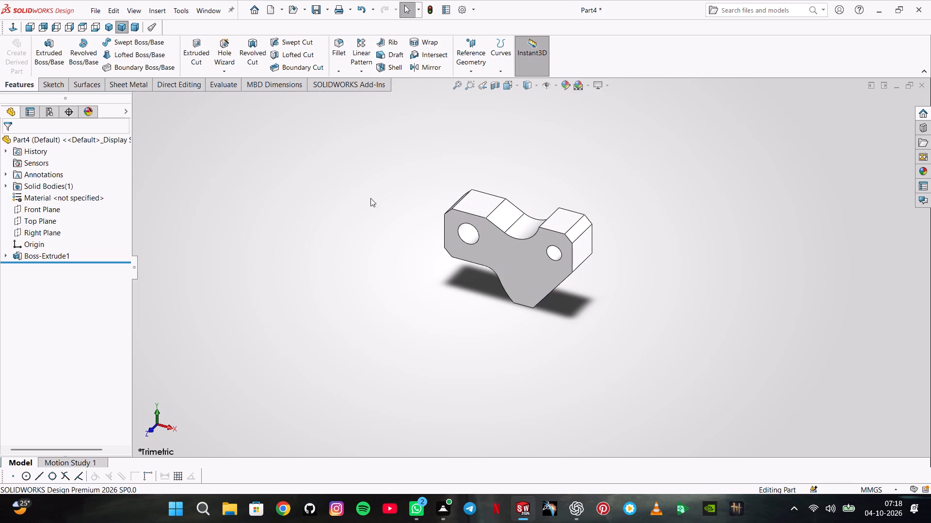
# Apply the Warehouse scene to the part.
pyautogui.click(588, 89)
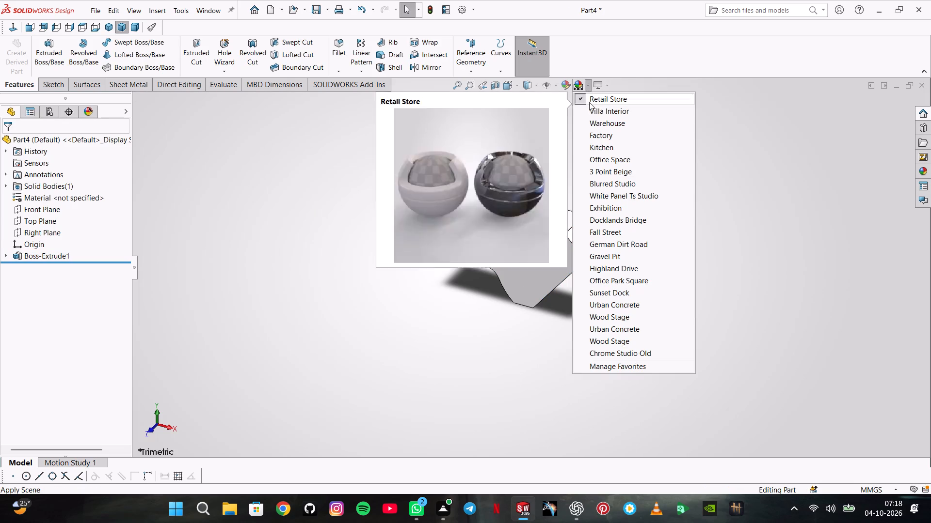
pyautogui.click(595, 124)
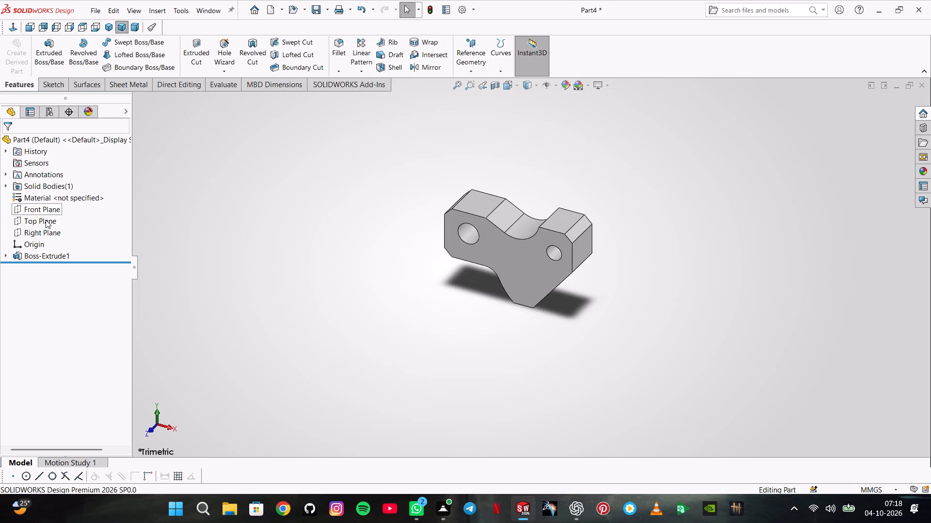
# Sketch a corner rectangle about 22 mm by 4.7 mm on the Top Plane, starting at the body's lower left corner.
pyautogui.click(46, 220)
pyautogui.click(58, 206)
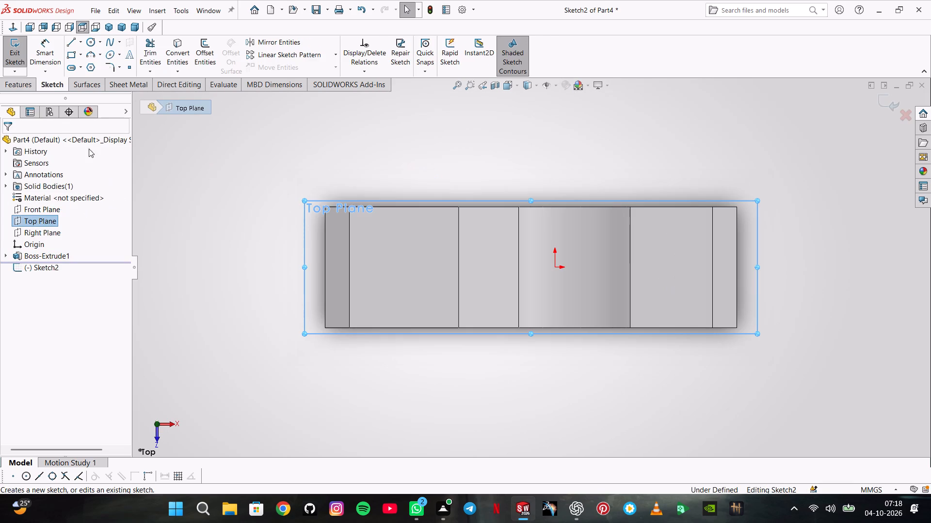
pyautogui.click(69, 56)
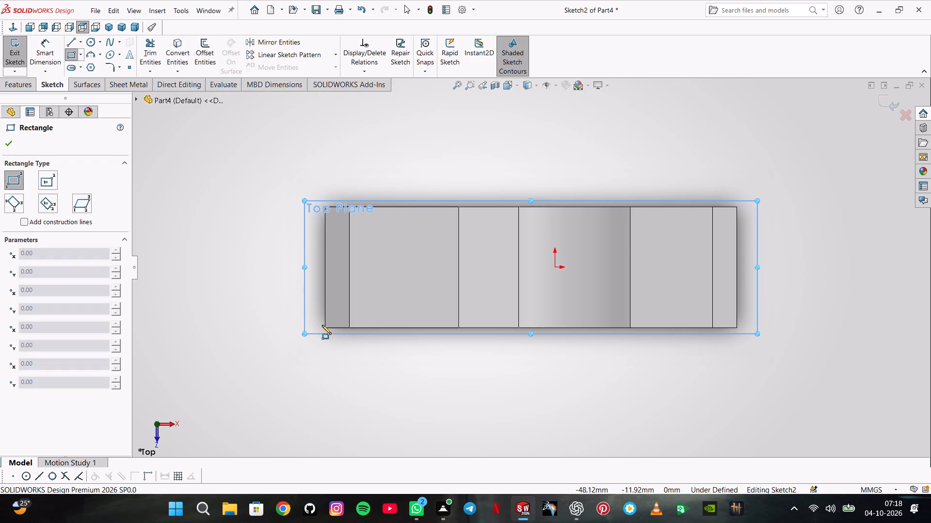
pyautogui.click(326, 327)
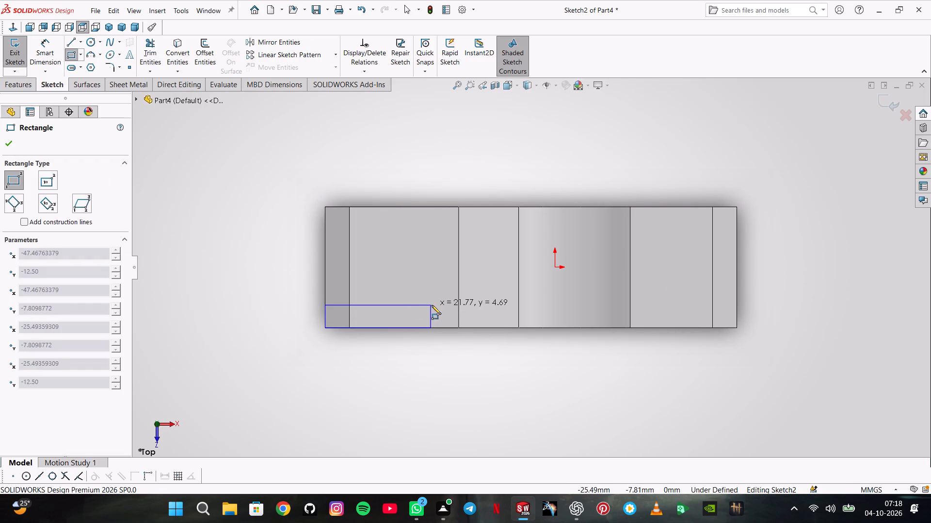
pyautogui.click(432, 305)
# Dimension the corner rectangle on the Top Plane to 27 mm long and 8 mm wide.
pyautogui.click(54, 49)
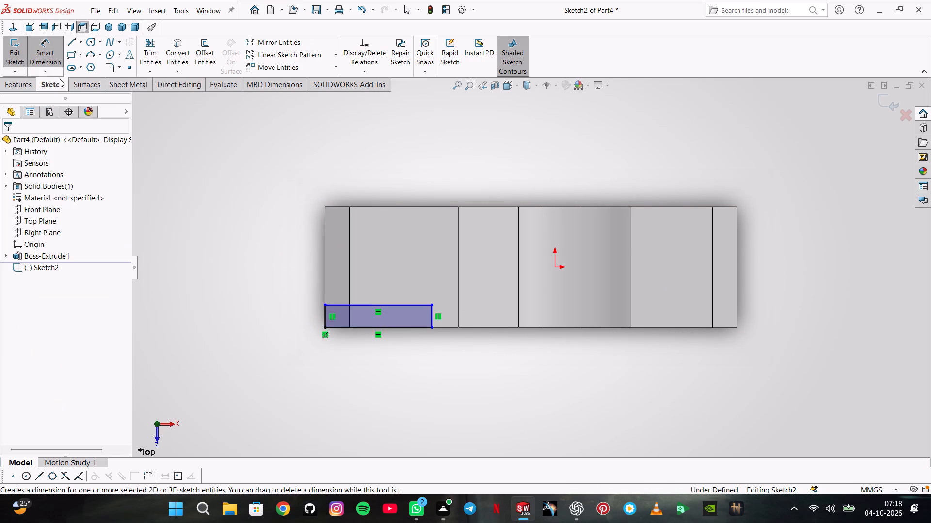
pyautogui.click(377, 325)
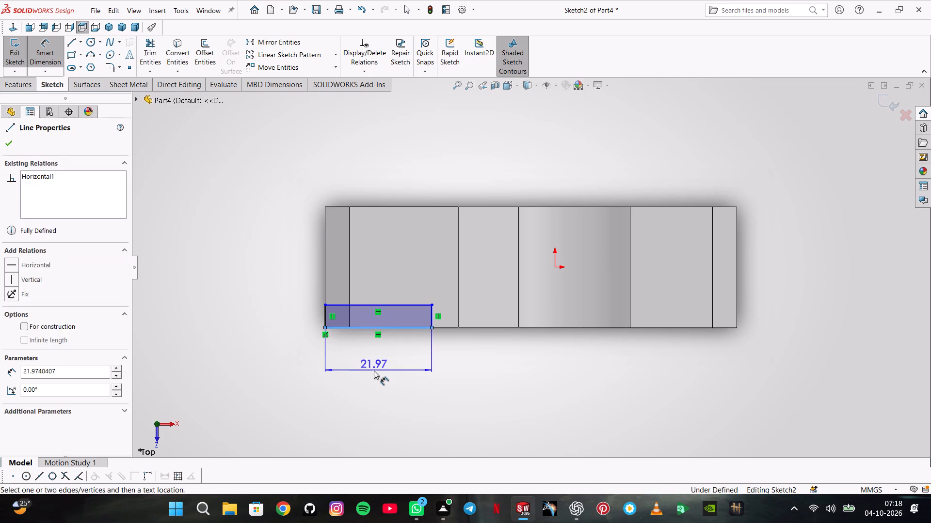
pyautogui.click(374, 370)
pyautogui.write('27')
pyautogui.press('Return')
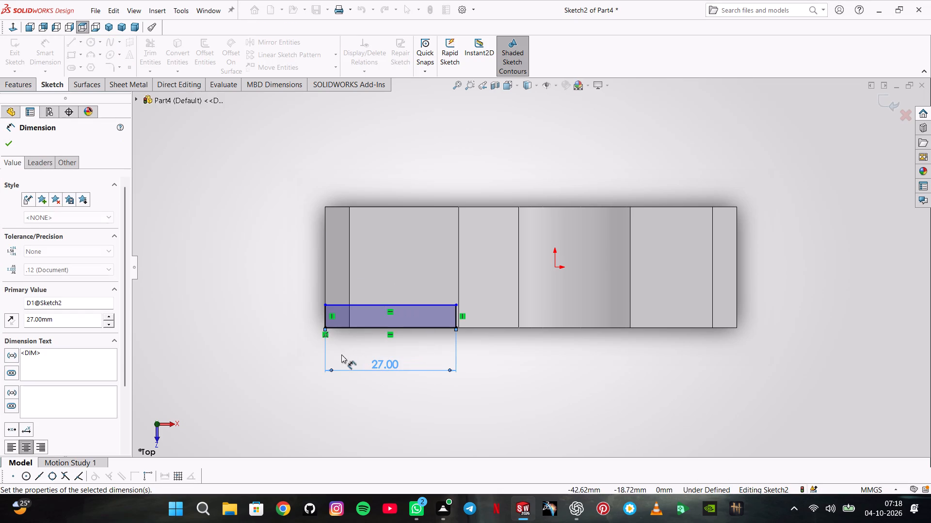
pyautogui.click(323, 320)
pyautogui.click(298, 312)
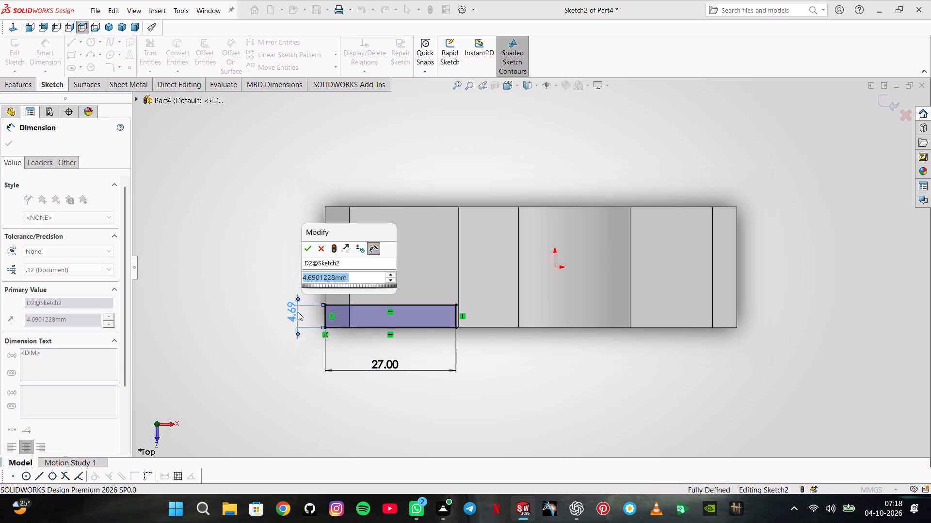
pyautogui.press('8')
pyautogui.press('Return')
# Cut-extrude the 27 × 8 mm rectangle through the body with a Blind depth of 63 mm.
pyautogui.moveTo(324, 312); pyautogui.dragTo(321, 231, button='middle')
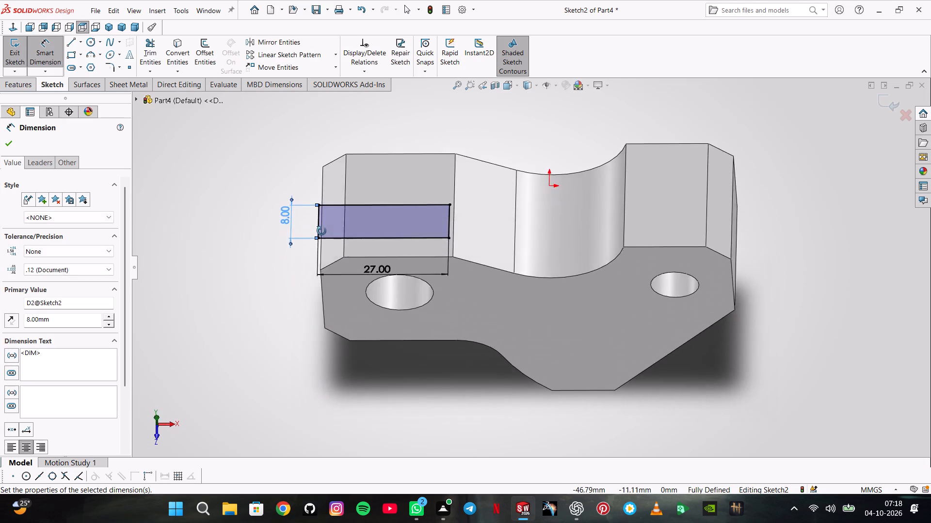
pyautogui.moveTo(321, 231); pyautogui.dragTo(318, 223, button='middle')
pyautogui.click(6, 141)
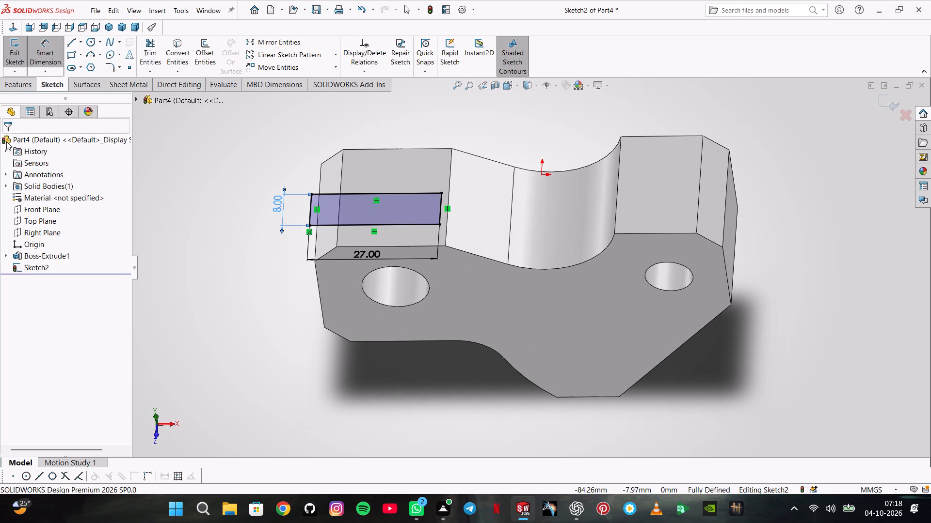
pyautogui.click(15, 83)
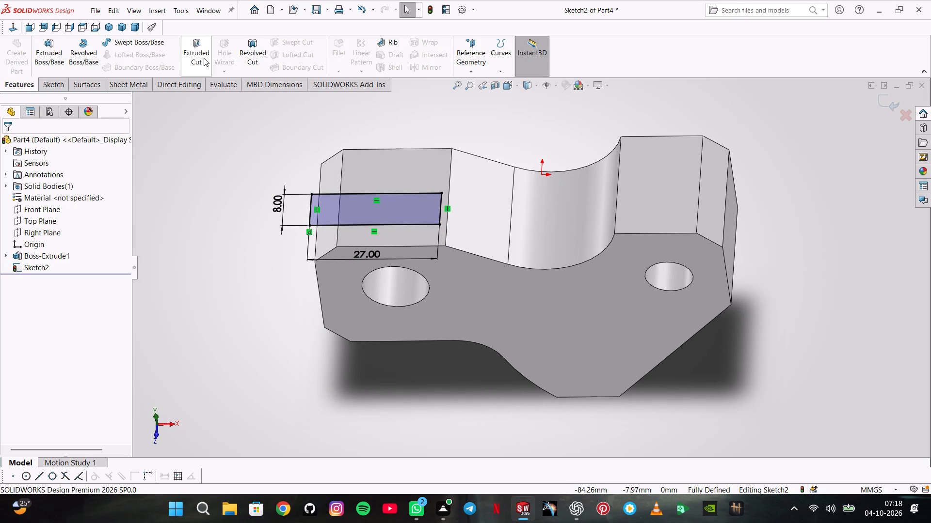
pyautogui.click(204, 58)
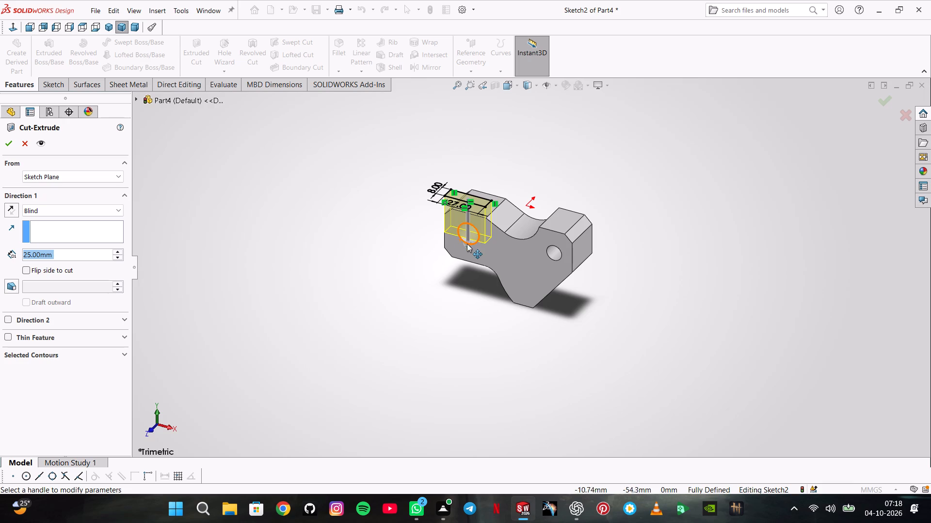
pyautogui.moveTo(467, 247); pyautogui.dragTo(466, 290)
pyautogui.click(0, 142)
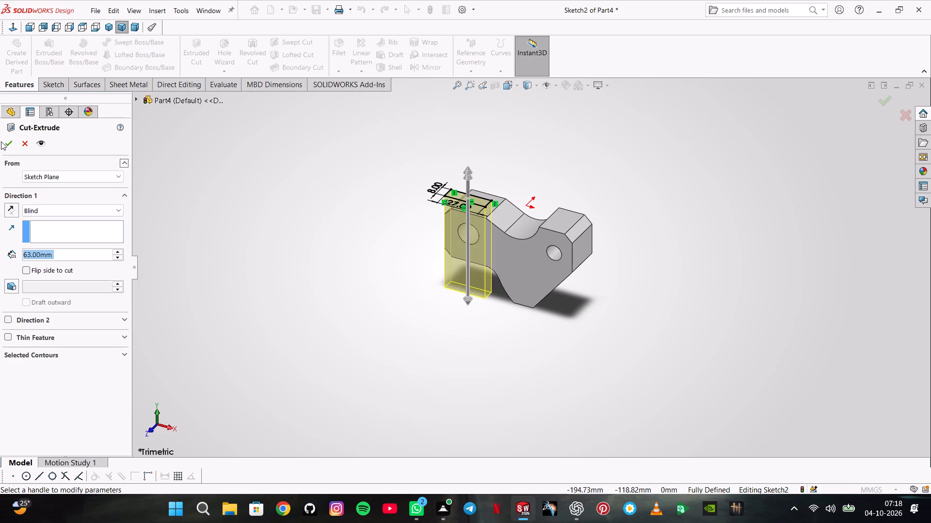
pyautogui.click(6, 144)
pyautogui.click(274, 289)
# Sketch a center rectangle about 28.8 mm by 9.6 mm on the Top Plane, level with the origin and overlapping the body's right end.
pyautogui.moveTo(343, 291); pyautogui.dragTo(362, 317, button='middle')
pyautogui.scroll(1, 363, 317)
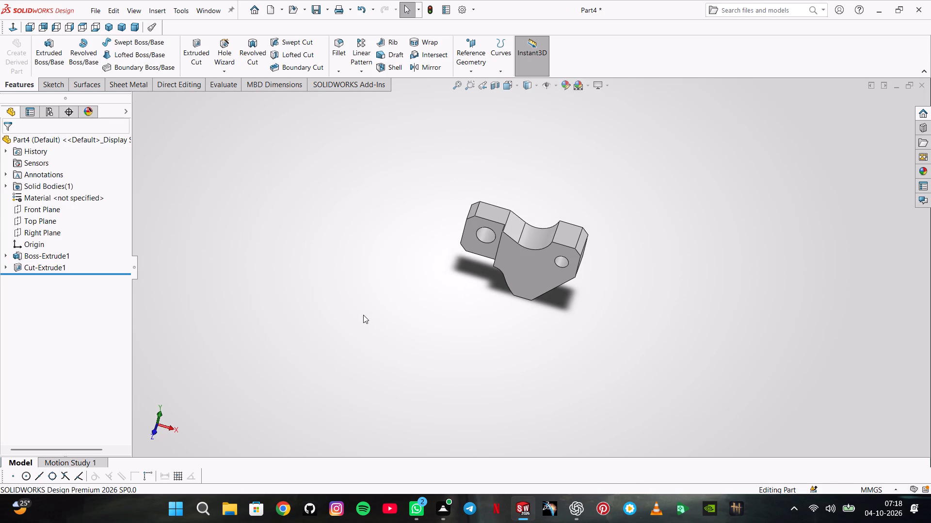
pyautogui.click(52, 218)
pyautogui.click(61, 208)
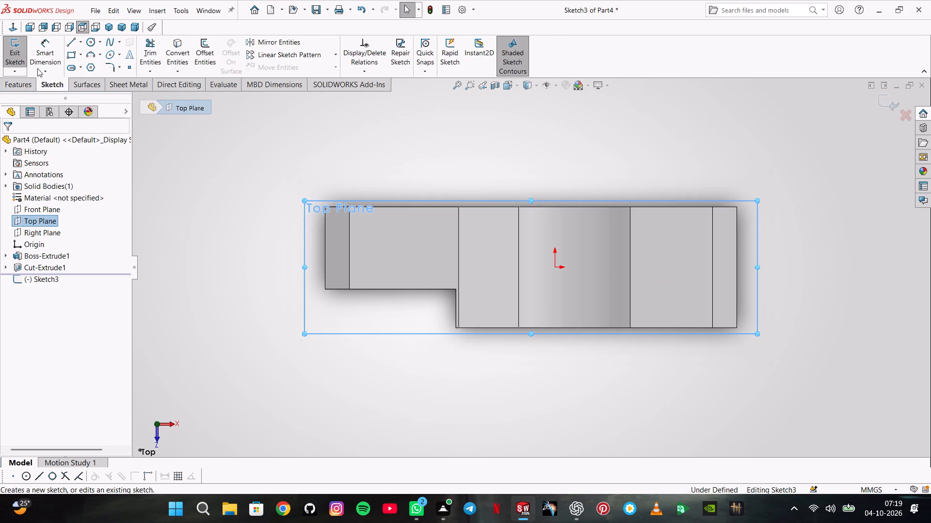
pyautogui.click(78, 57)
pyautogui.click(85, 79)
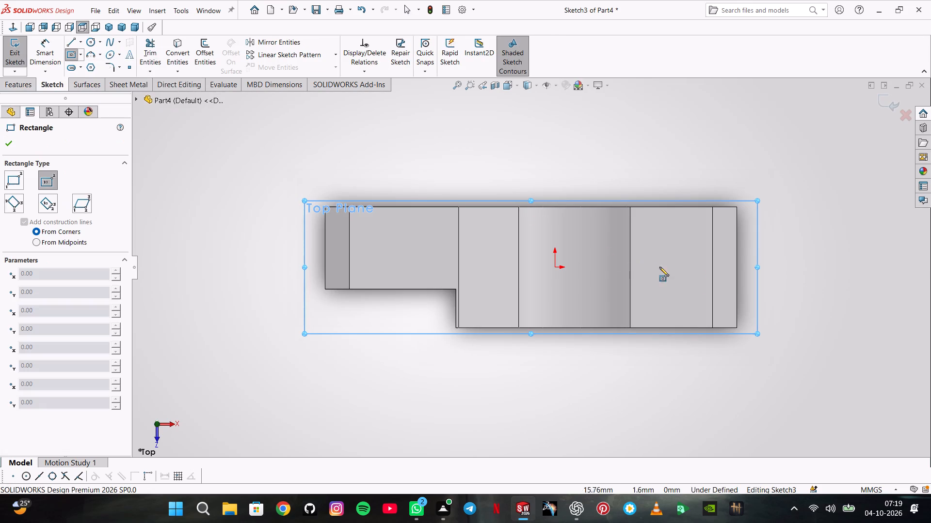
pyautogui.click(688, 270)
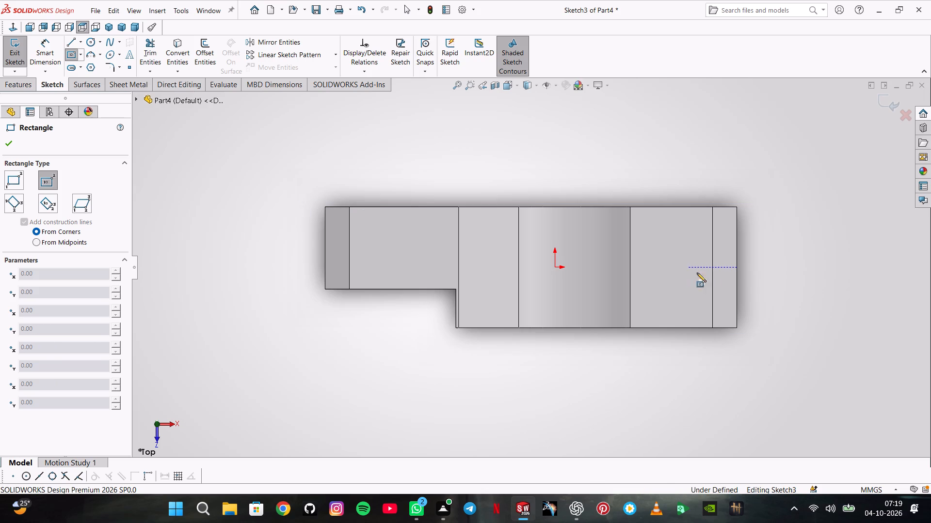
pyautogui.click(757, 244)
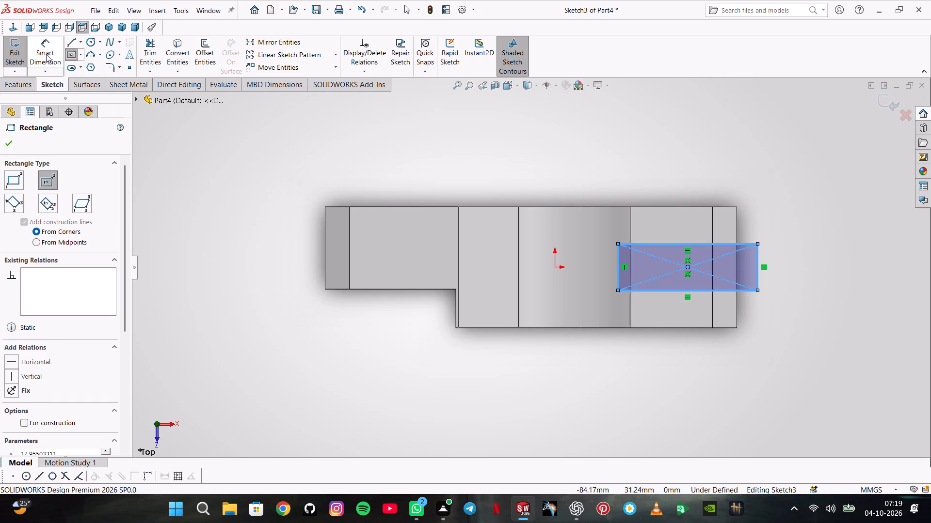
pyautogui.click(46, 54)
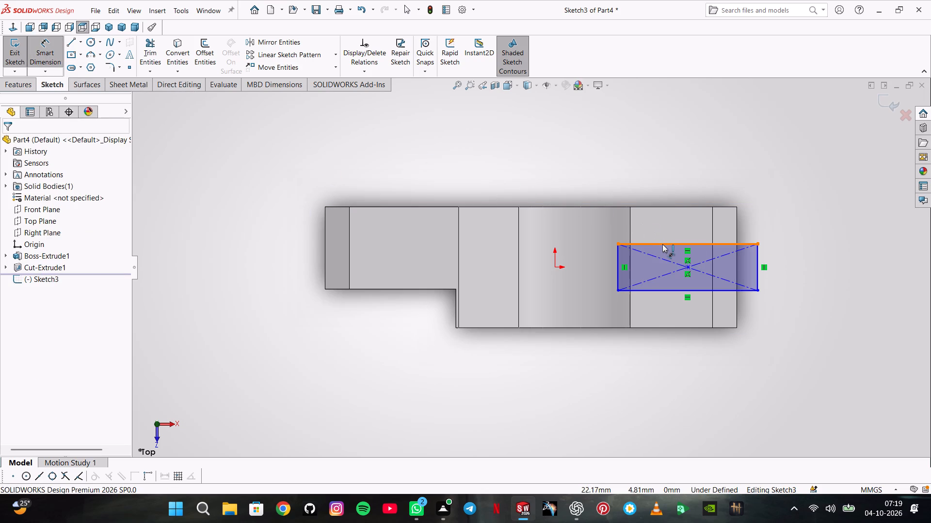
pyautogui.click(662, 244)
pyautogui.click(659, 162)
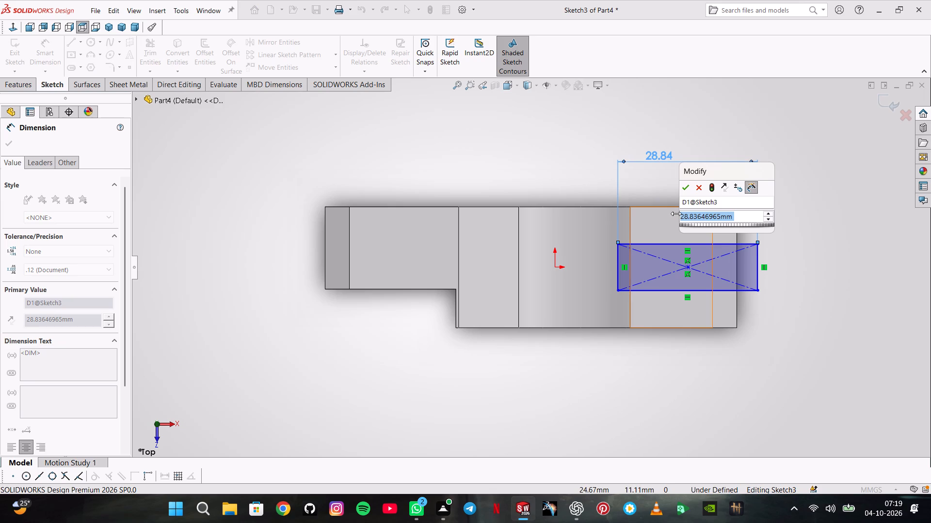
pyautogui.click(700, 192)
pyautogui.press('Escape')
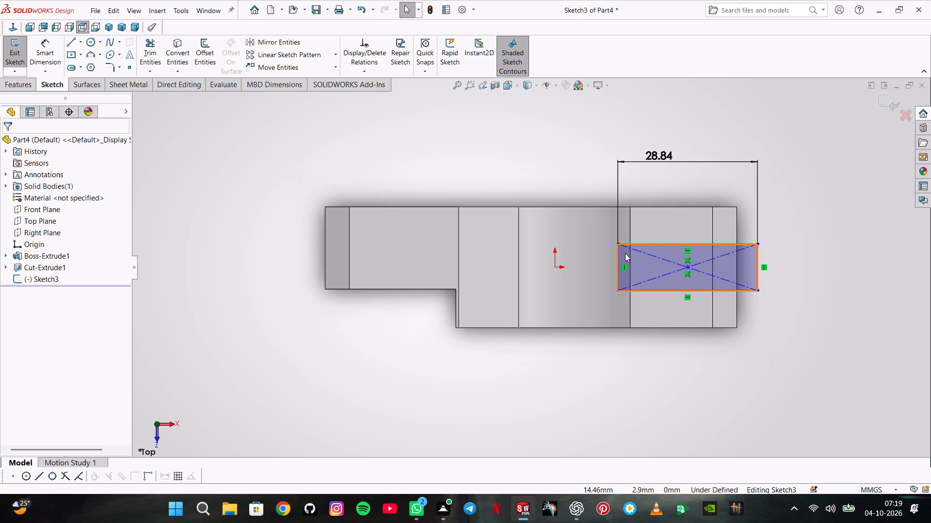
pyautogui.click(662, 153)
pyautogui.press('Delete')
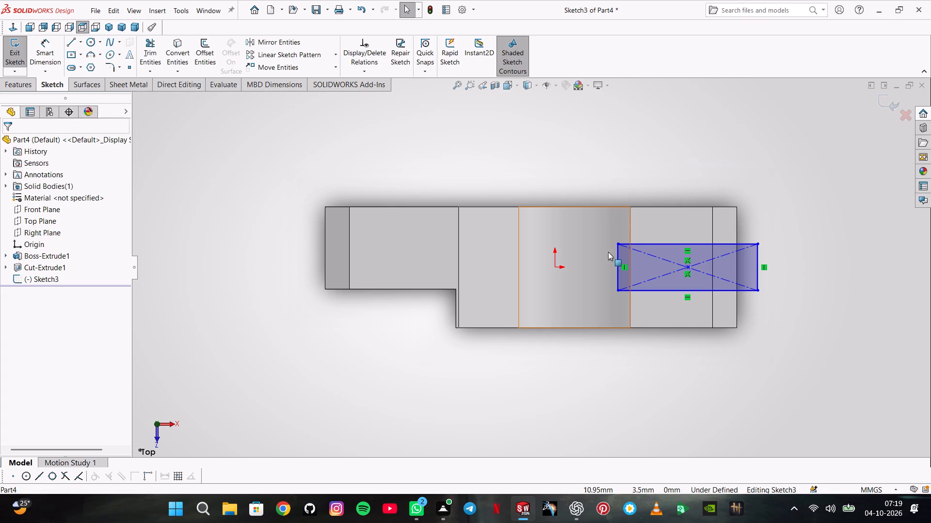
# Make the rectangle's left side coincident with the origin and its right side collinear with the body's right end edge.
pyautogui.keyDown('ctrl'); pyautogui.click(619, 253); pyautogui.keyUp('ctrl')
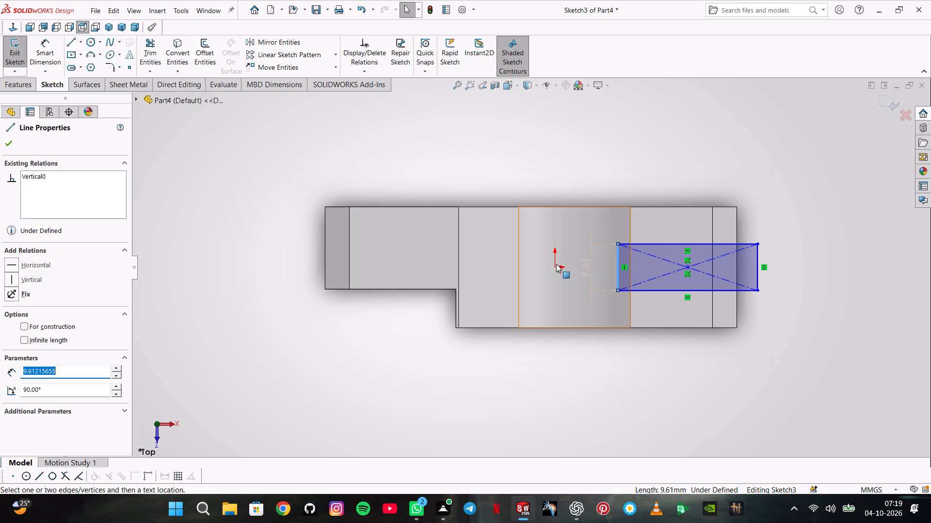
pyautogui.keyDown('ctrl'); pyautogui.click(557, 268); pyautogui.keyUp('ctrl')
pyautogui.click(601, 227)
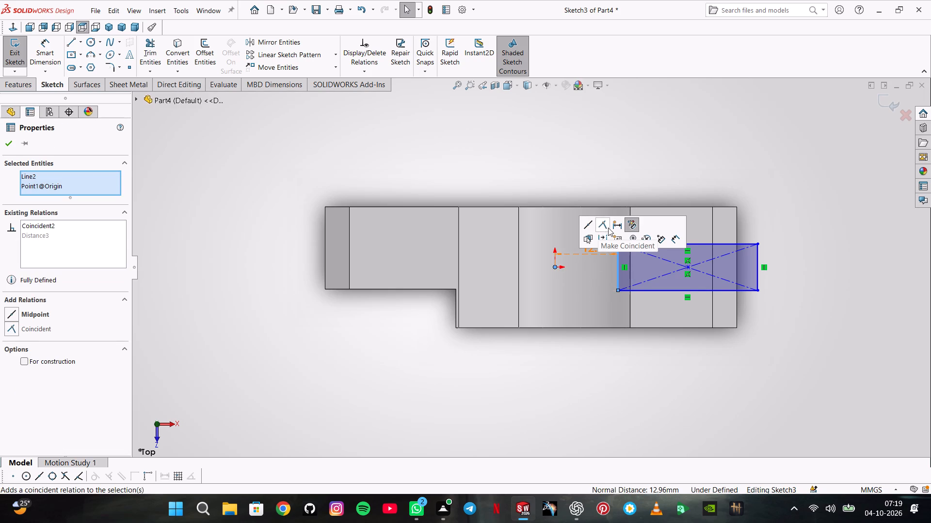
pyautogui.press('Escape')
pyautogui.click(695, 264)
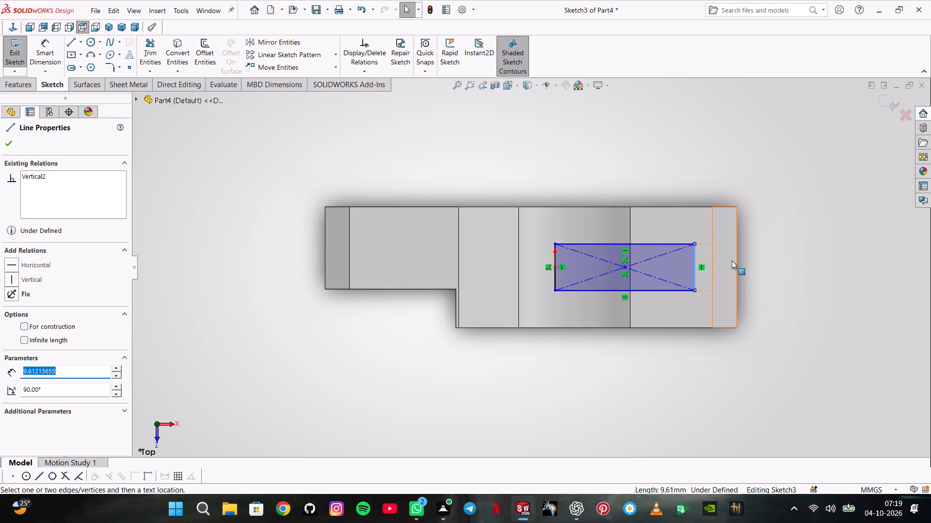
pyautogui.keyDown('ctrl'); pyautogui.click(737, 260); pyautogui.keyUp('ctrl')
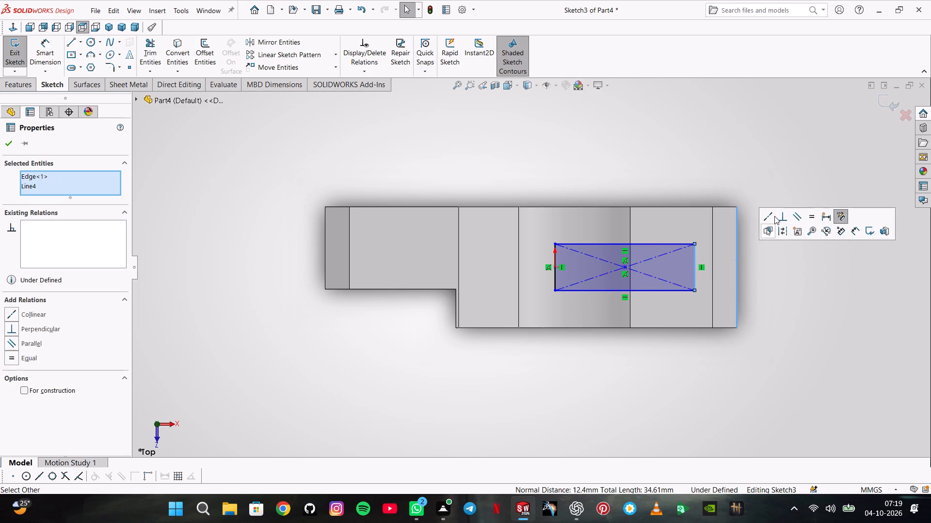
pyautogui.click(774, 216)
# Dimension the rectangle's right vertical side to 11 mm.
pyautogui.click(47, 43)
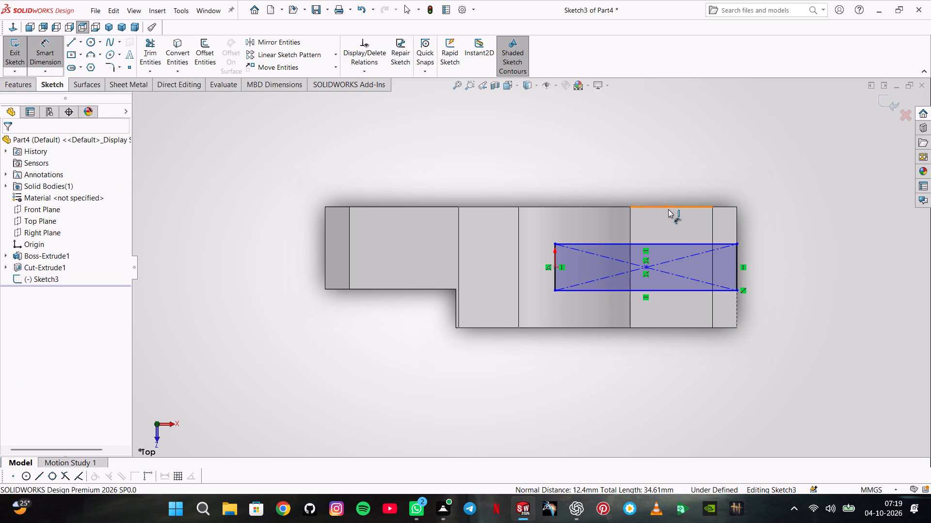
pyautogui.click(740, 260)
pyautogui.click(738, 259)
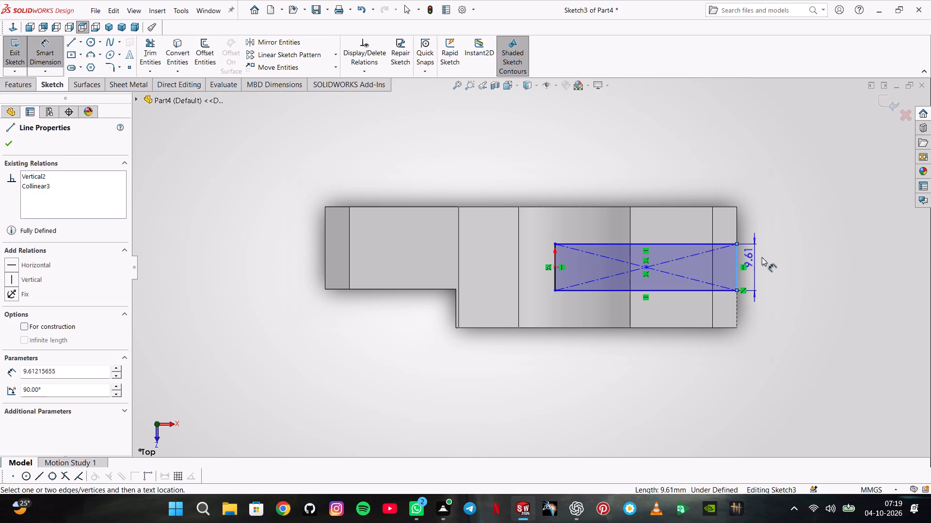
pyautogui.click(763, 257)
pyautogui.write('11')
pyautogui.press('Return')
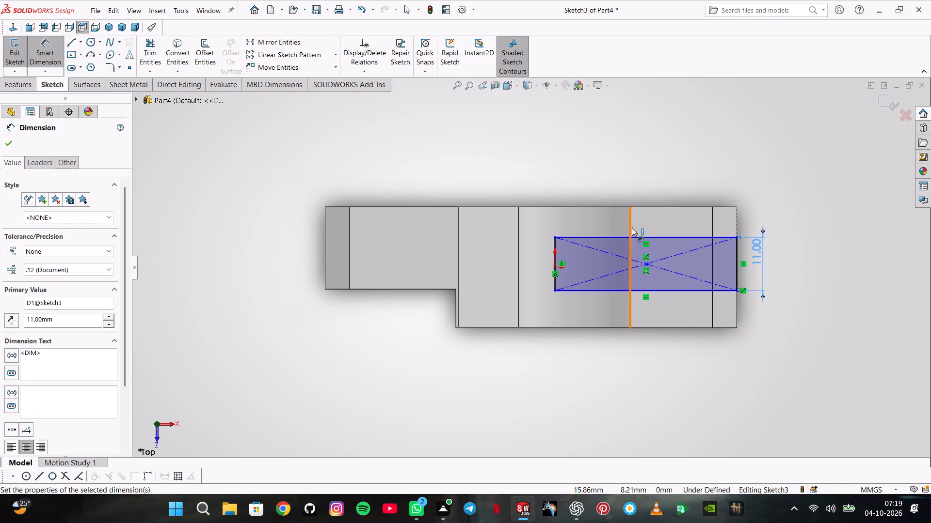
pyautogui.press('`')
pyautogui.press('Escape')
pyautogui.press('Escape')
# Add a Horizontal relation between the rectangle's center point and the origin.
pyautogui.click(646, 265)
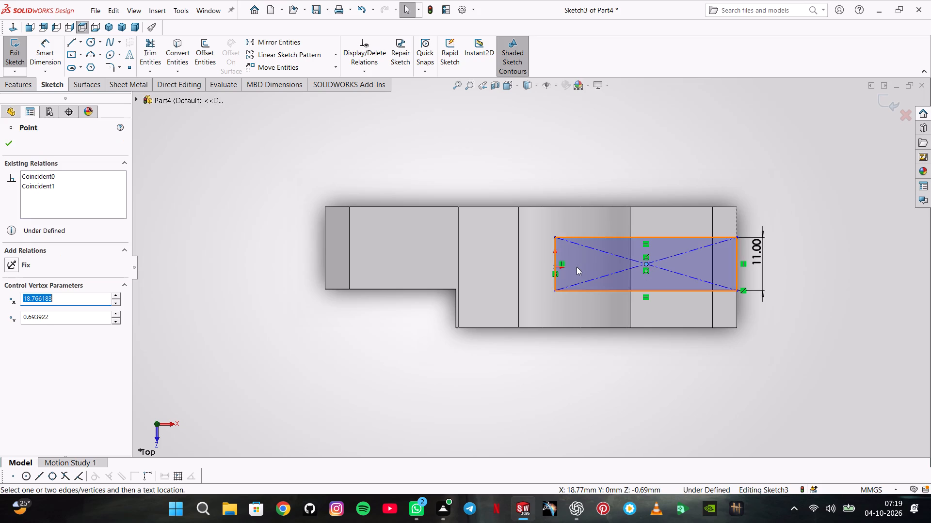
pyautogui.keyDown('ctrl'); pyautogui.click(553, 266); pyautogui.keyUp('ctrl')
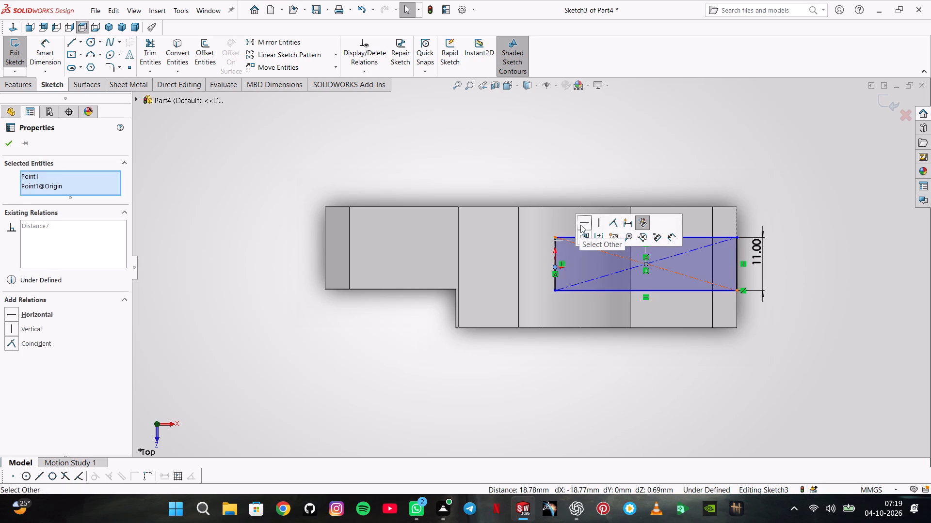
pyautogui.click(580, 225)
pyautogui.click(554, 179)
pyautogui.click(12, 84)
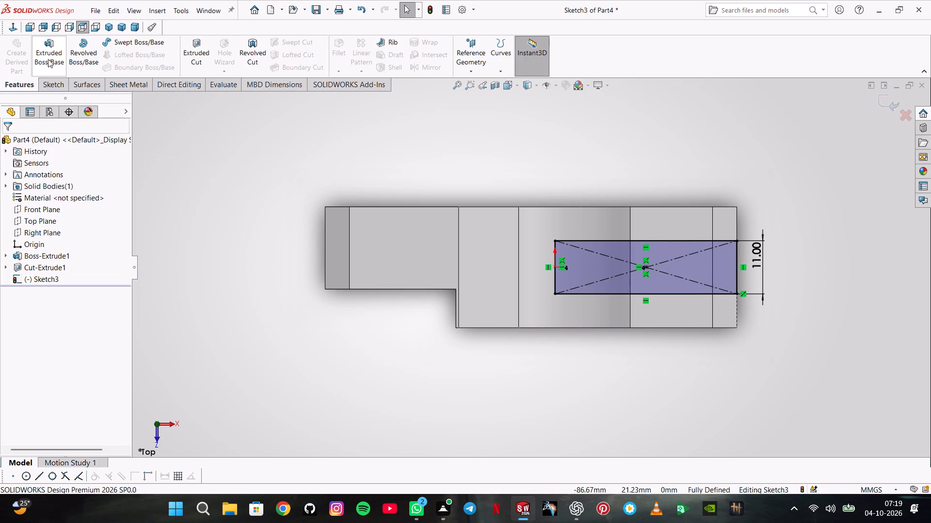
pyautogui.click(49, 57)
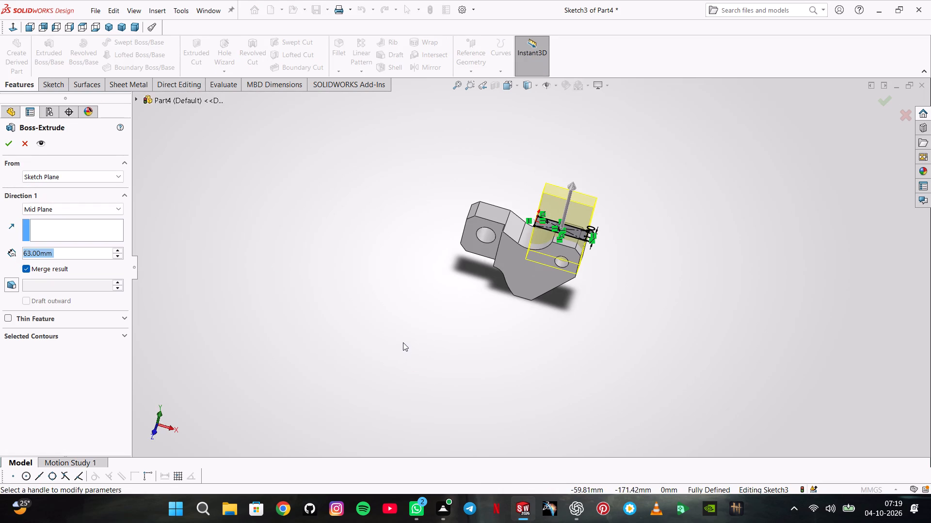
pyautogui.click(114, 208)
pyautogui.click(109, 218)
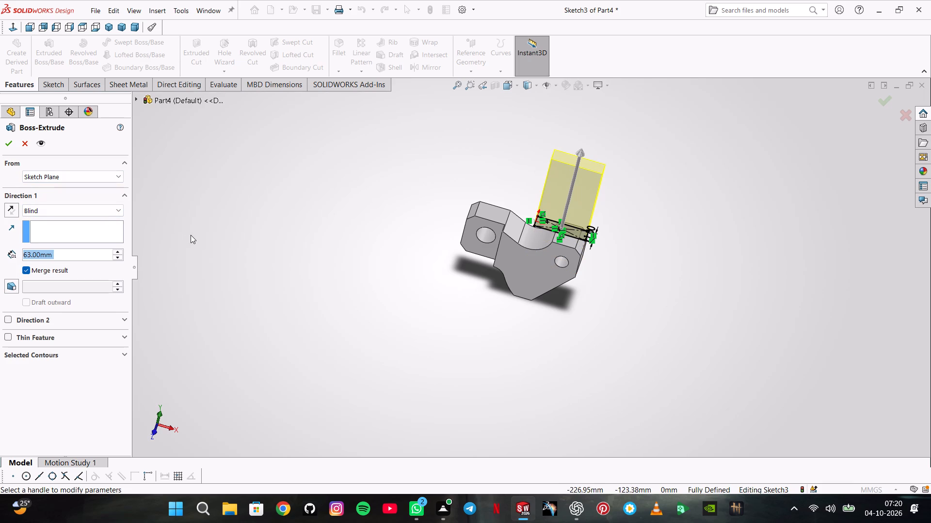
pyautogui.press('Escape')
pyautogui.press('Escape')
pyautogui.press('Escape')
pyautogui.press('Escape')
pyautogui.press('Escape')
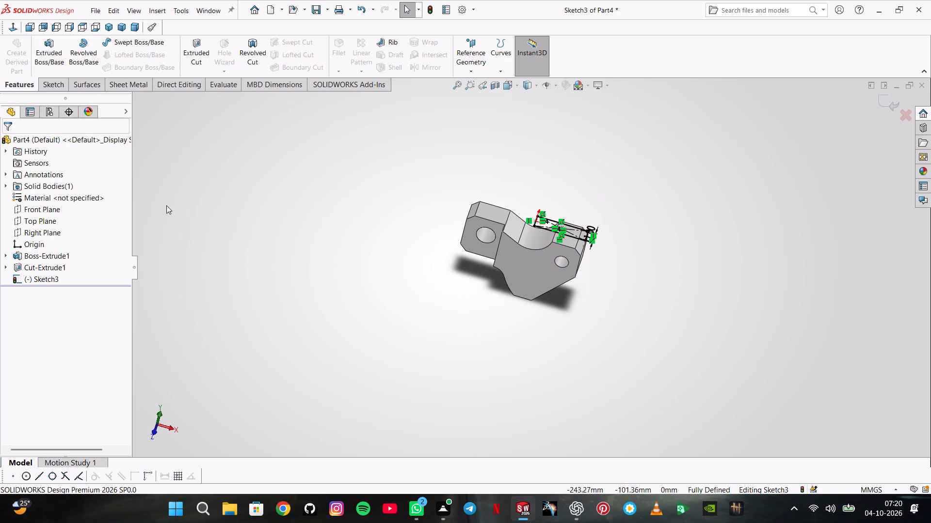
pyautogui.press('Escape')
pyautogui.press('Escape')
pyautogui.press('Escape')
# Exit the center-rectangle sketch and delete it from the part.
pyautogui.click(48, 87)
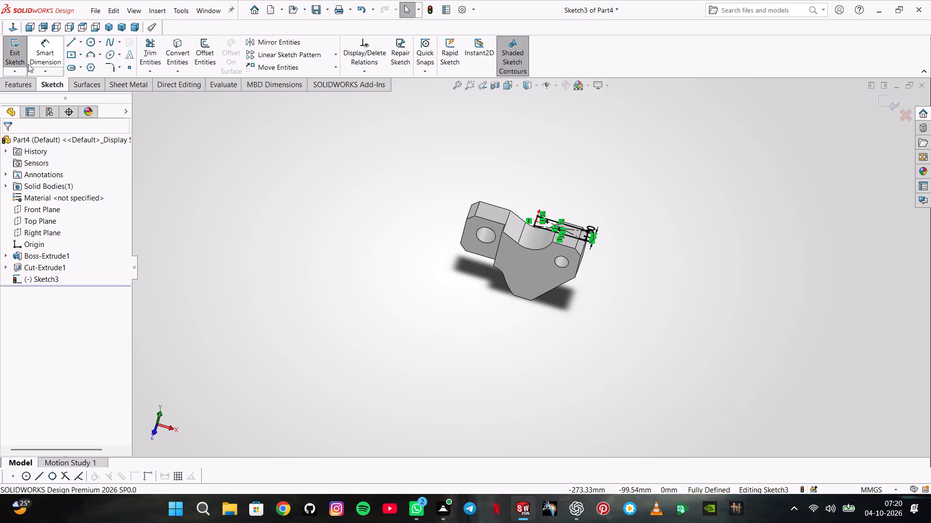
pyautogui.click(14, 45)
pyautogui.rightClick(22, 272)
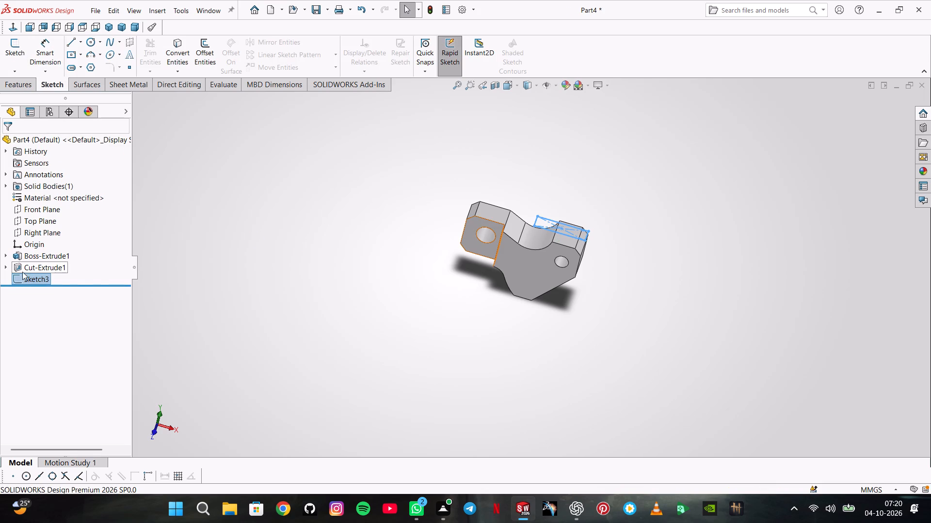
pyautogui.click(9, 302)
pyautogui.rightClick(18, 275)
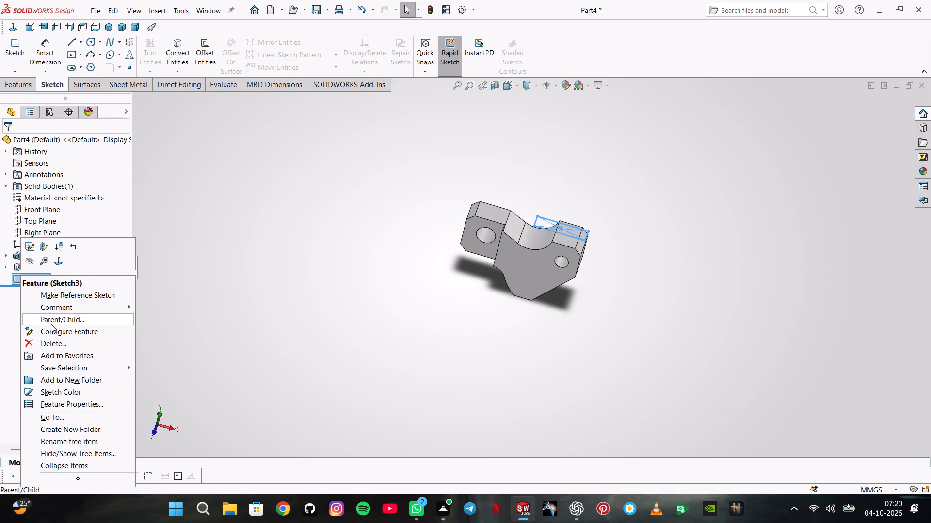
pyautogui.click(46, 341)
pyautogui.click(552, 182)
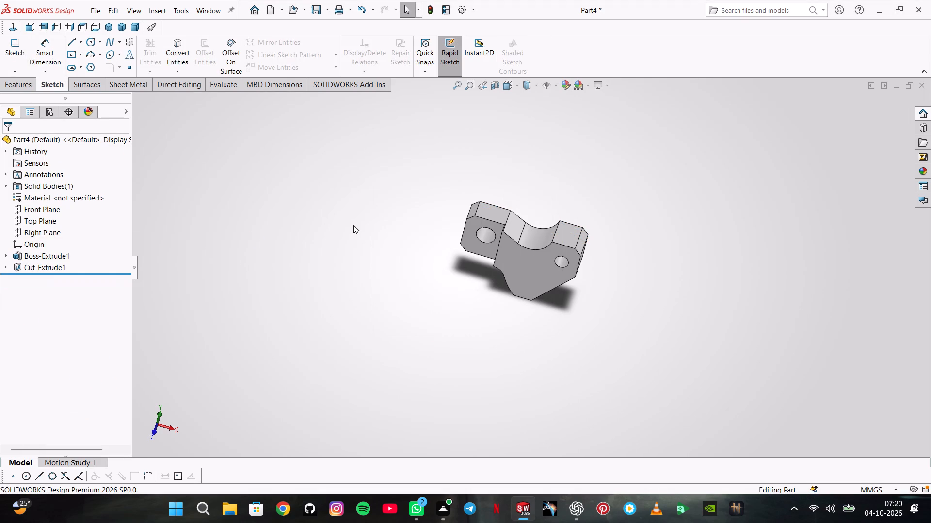
# Start a new sketch on the Front Plane.
pyautogui.click(54, 212)
pyautogui.click(63, 200)
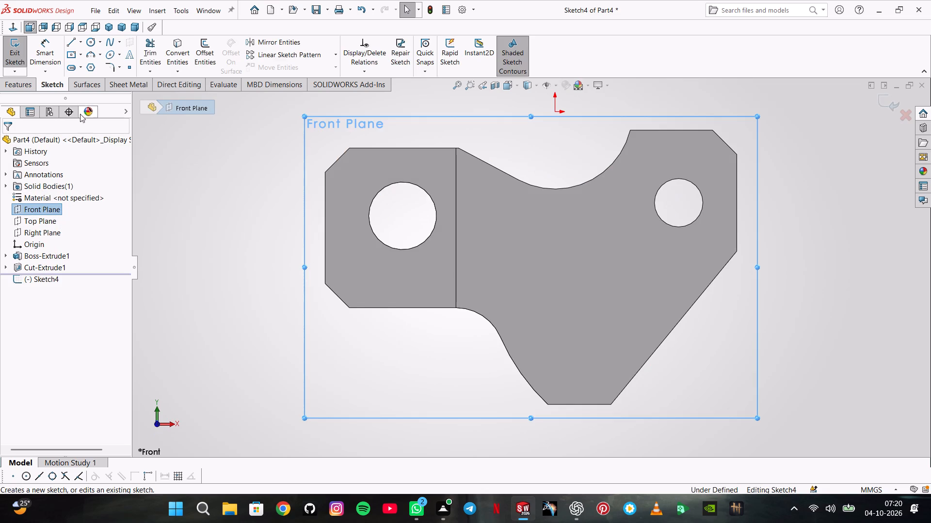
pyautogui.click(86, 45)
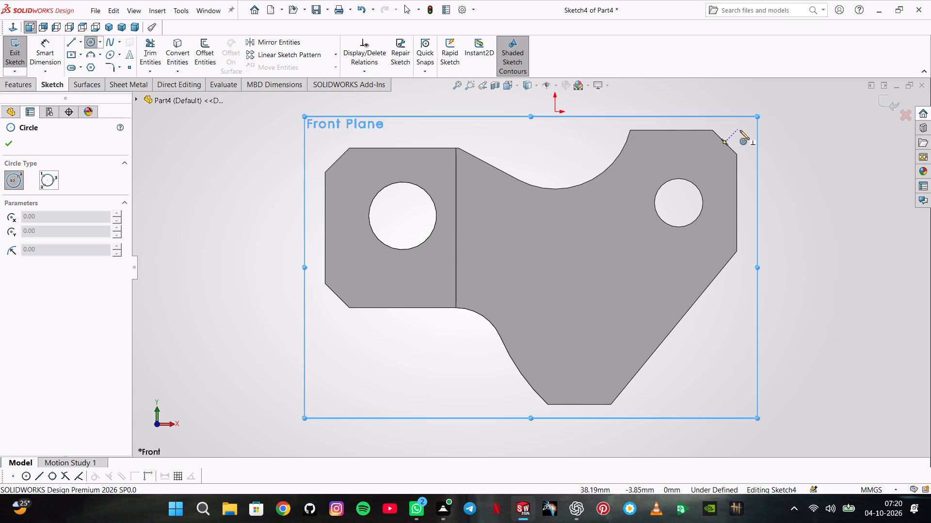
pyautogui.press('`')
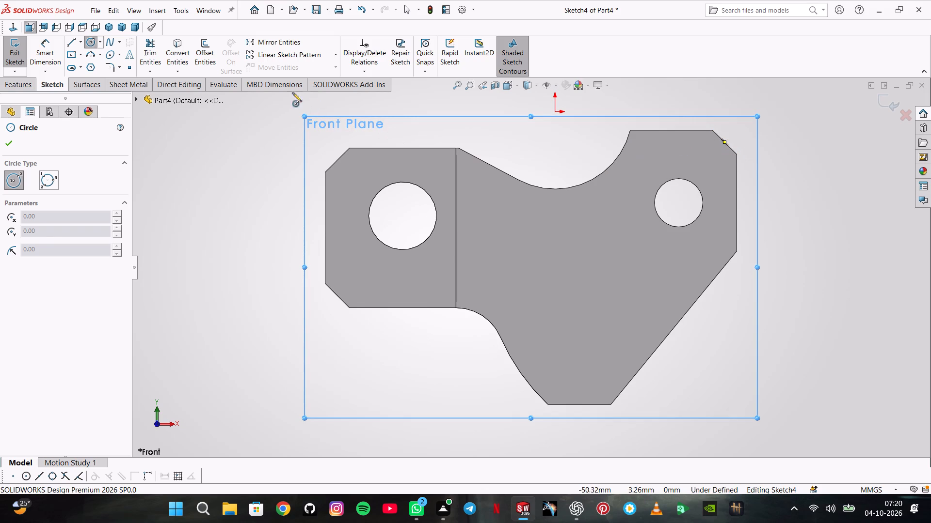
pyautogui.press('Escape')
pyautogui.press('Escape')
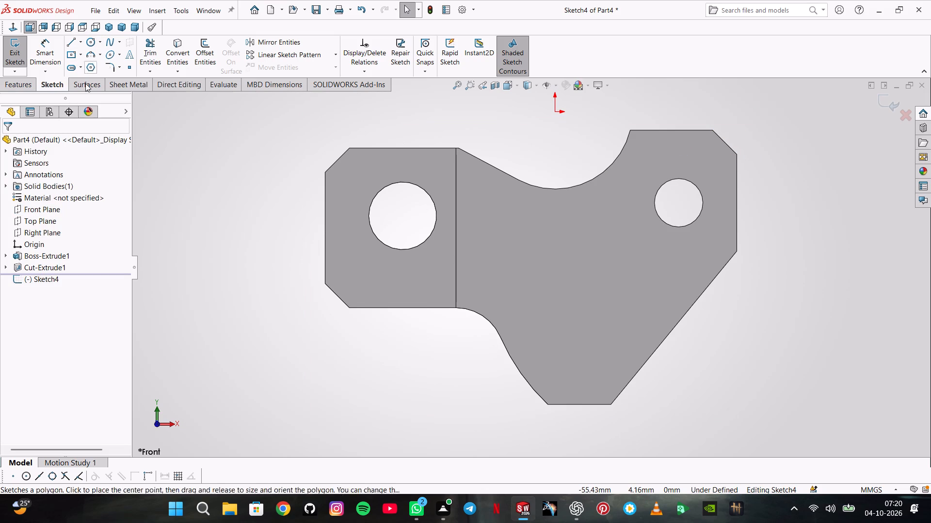
# Show Sketch1 of the base extrusion so its points can be referenced.
pyautogui.click(7, 256)
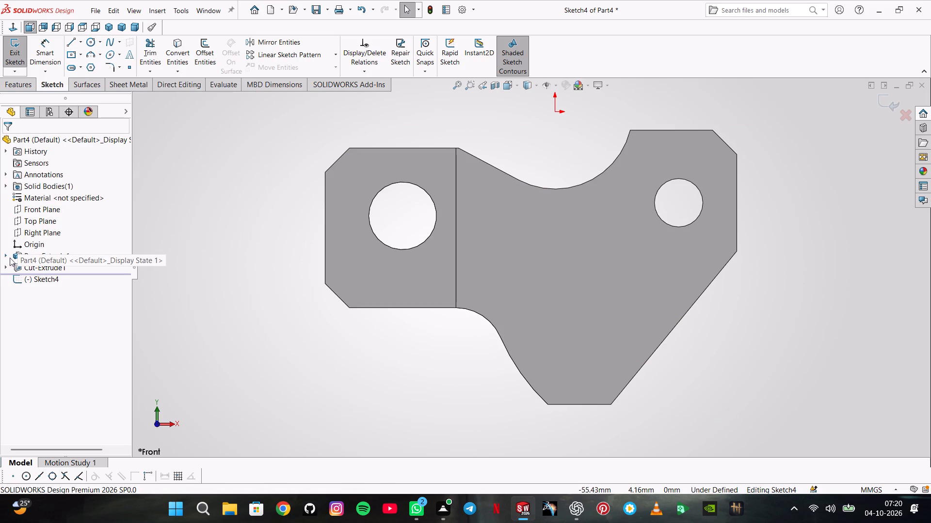
pyautogui.click(41, 269)
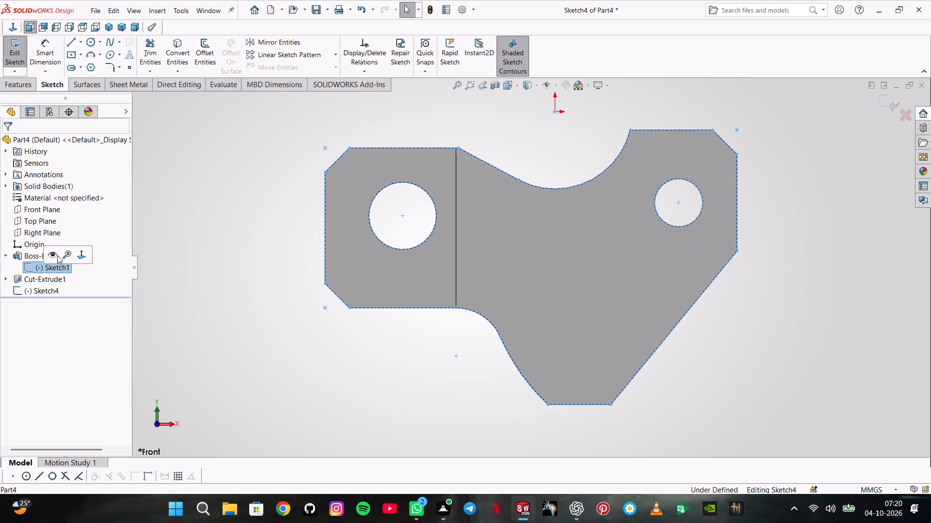
pyautogui.click(57, 255)
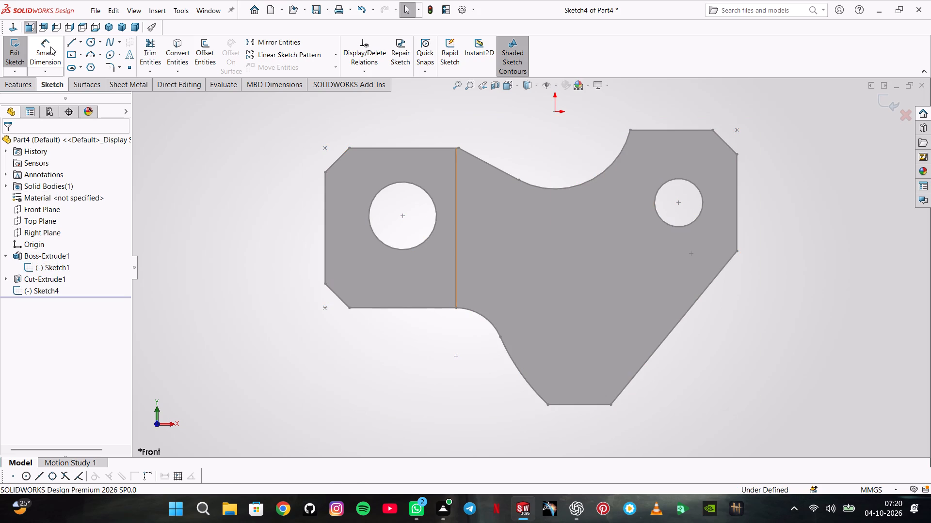
# Sketch a circle of about 35 mm radius centred on Sketch1's virtual corner point at the body's upper right chamfer.
pyautogui.click(50, 46)
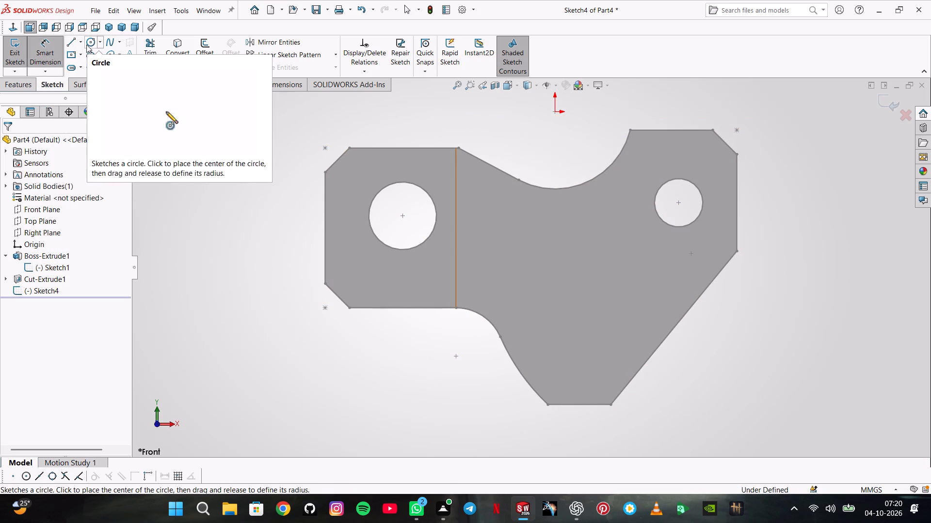
pyautogui.click(86, 45)
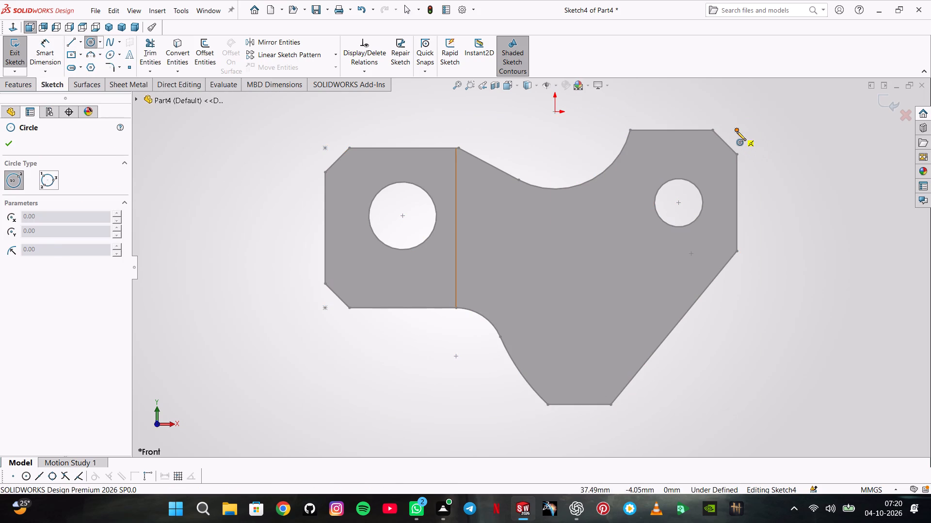
pyautogui.click(737, 131)
pyautogui.click(640, 271)
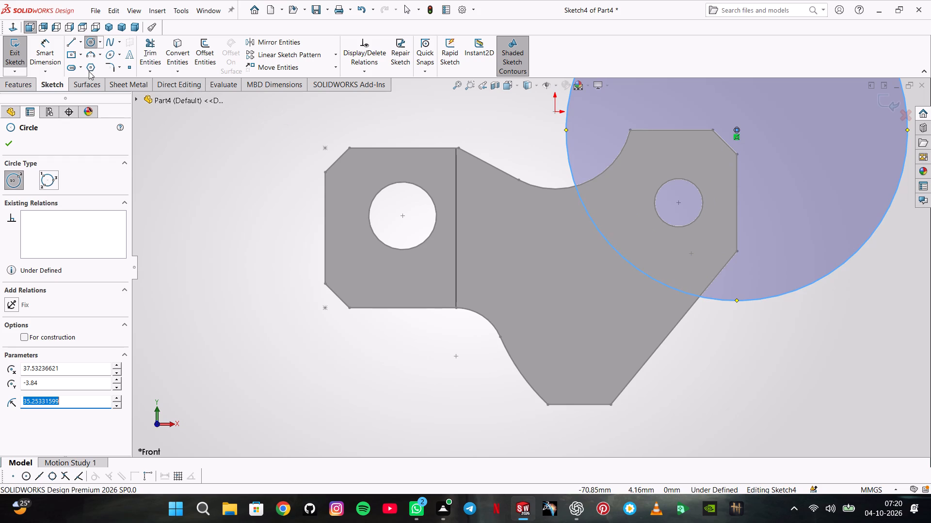
# Dimension the circle's diameter to 76 mm, entered as 38*2.
pyautogui.click(53, 59)
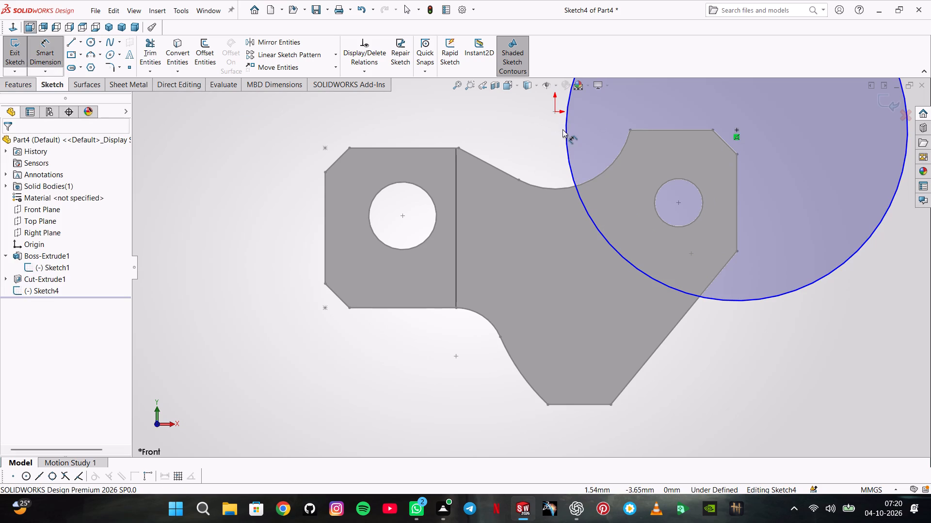
pyautogui.click(565, 129)
pyautogui.click(539, 134)
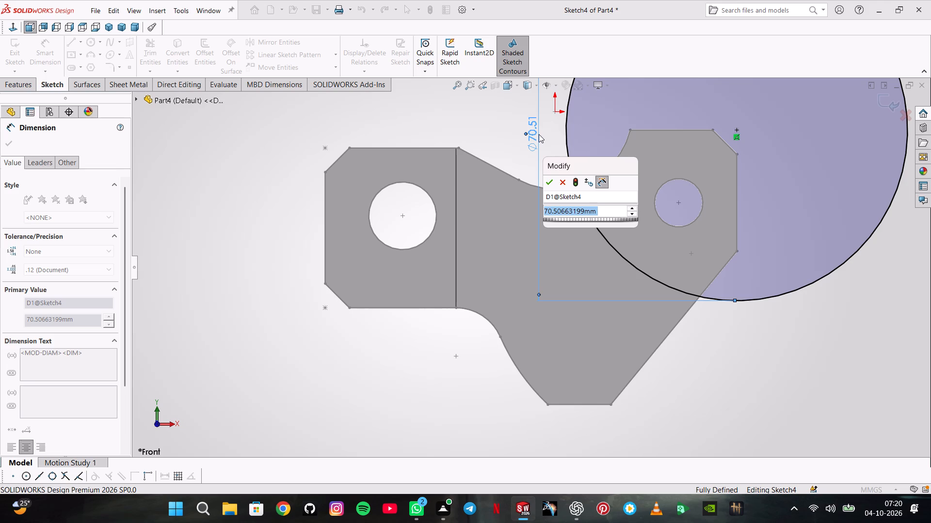
pyautogui.write('38*2')
pyautogui.press('Return')
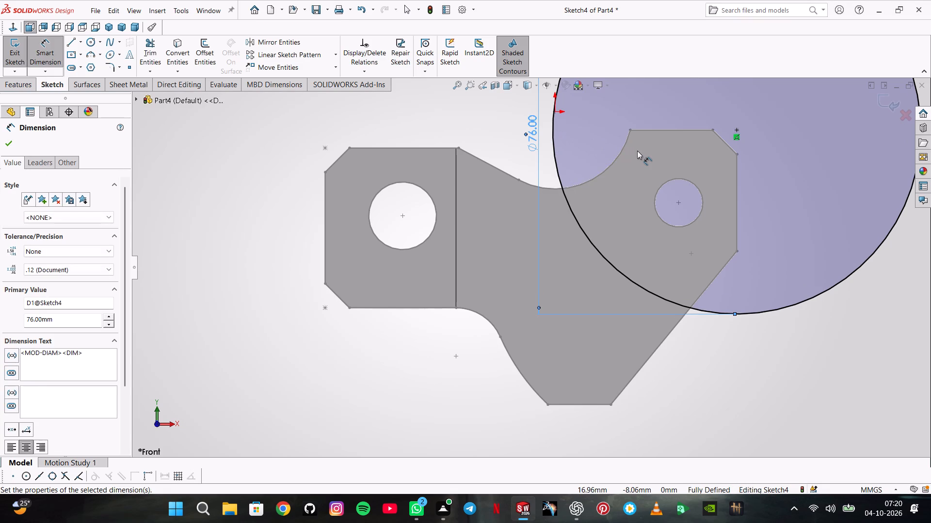
pyautogui.scroll(2, 638, 151)
pyautogui.press('Escape')
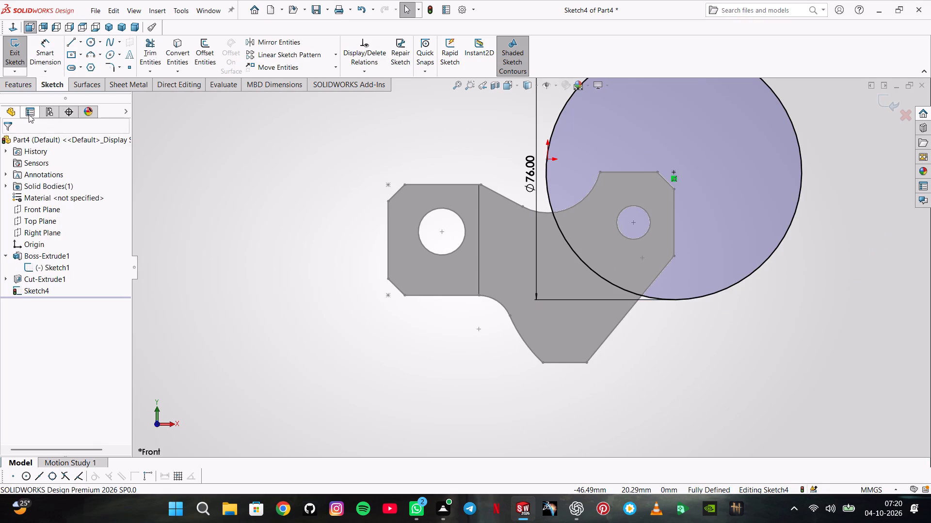
# Extrude-cut the circle through the body with a Mid Plane end condition and 11 mm depth.
pyautogui.click(28, 83)
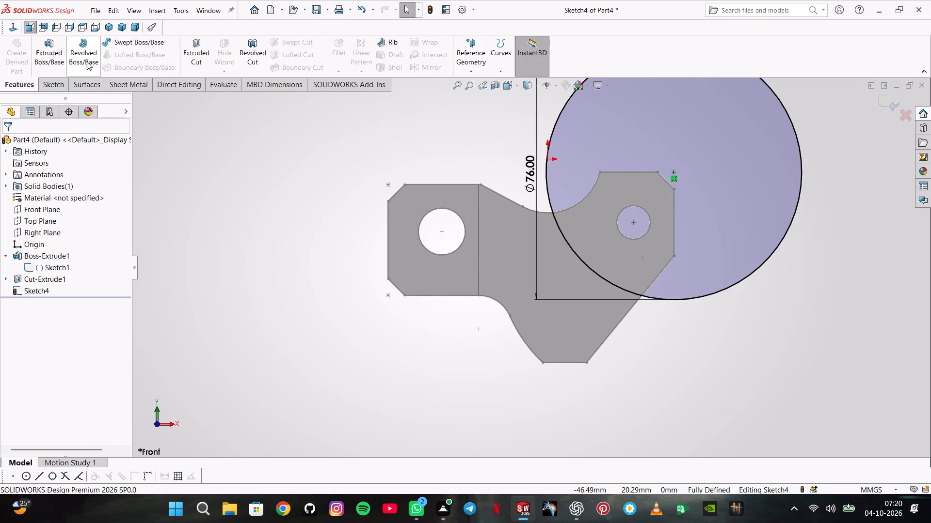
pyautogui.click(204, 62)
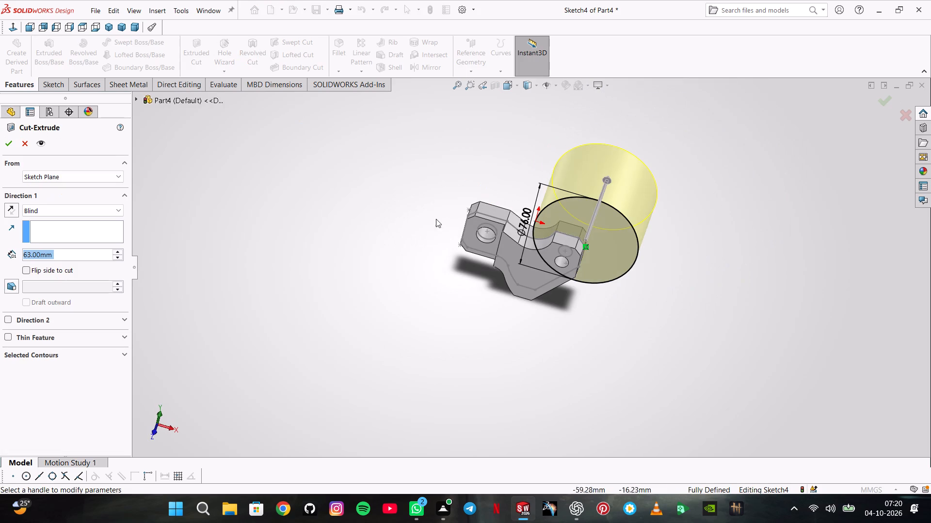
pyautogui.click(113, 209)
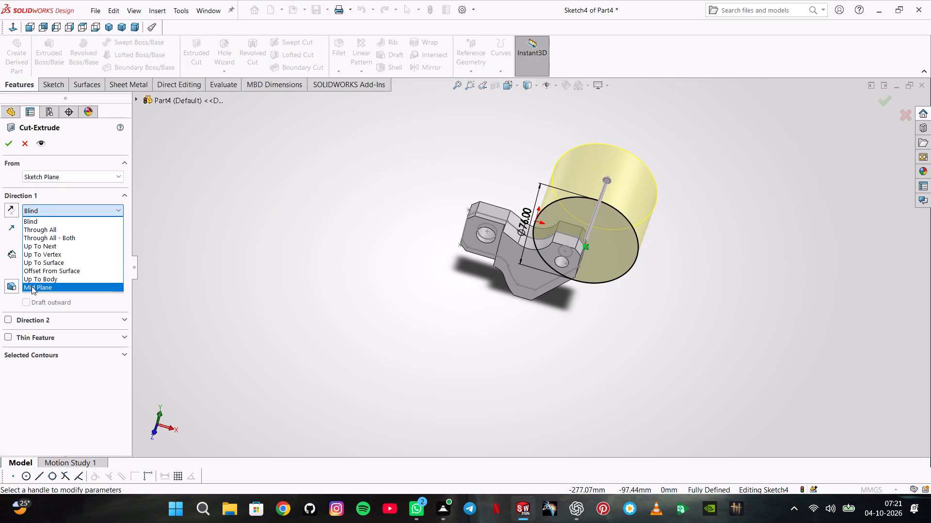
pyautogui.click(32, 287)
pyautogui.write('11')
pyautogui.press('Return')
pyautogui.press('Return')
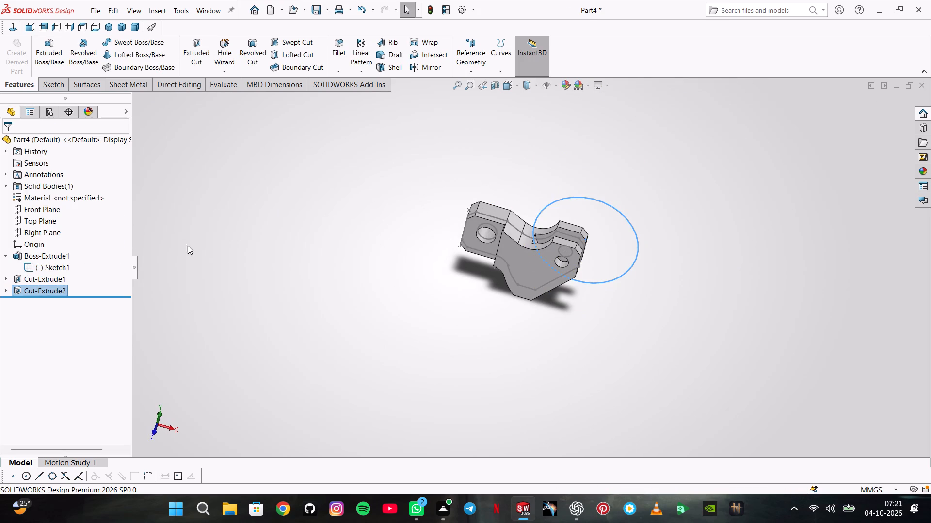
# Hide Sketch1 and collapse the base extrusion in the feature tree.
pyautogui.click(384, 244)
pyautogui.moveTo(458, 220); pyautogui.dragTo(444, 262, button='middle')
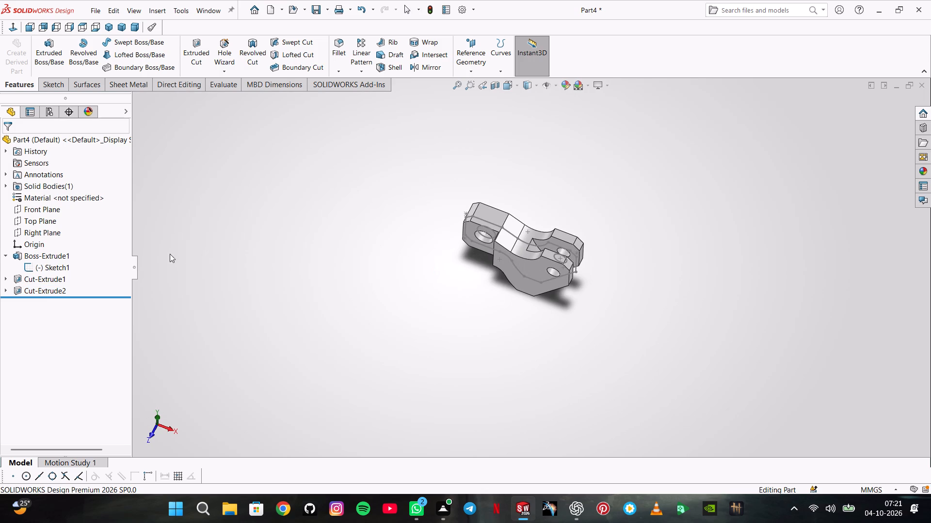
pyautogui.rightClick(71, 264)
pyautogui.click(76, 252)
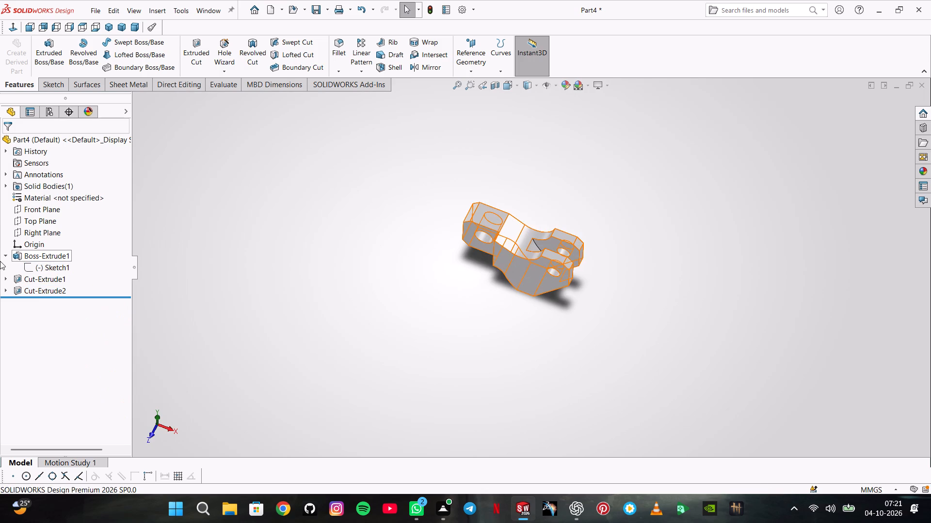
pyautogui.click(3, 253)
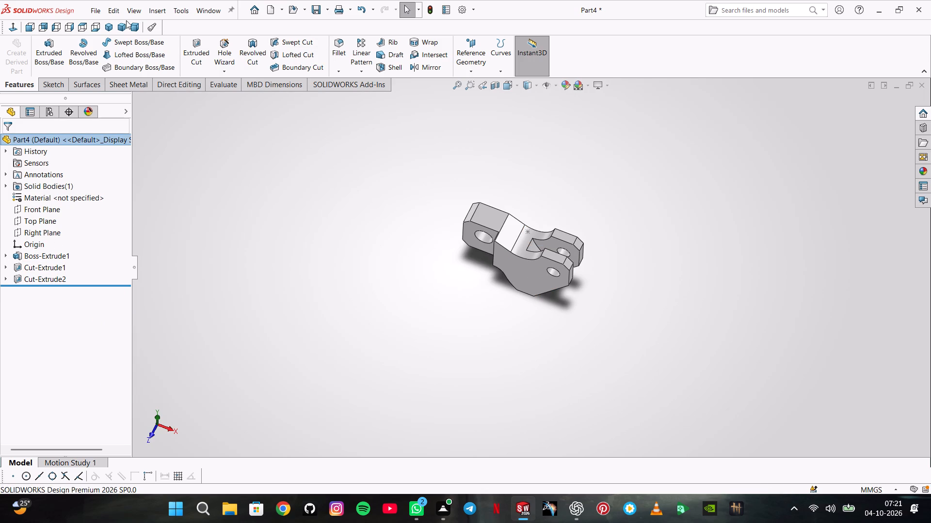
# Set the part to isometric view and save it as Part23 in the LEVEL4 folder.
pyautogui.click(108, 21)
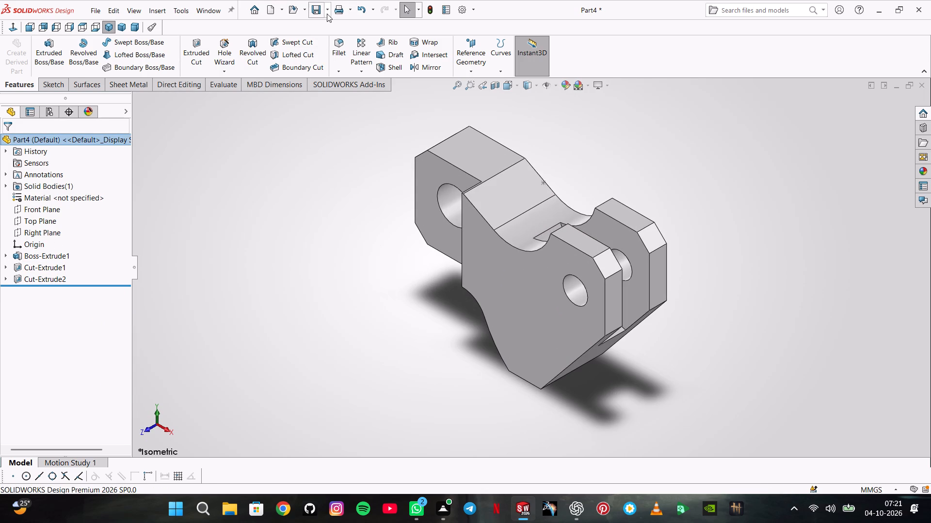
pyautogui.click(316, 13)
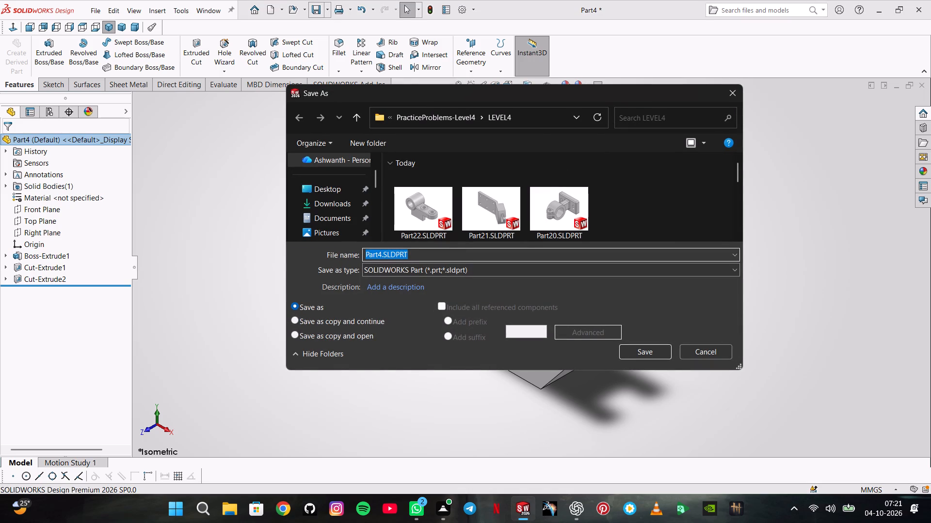
pyautogui.click(382, 256)
pyautogui.press('BackSpace')
pyautogui.write('23')
pyautogui.press('Return')
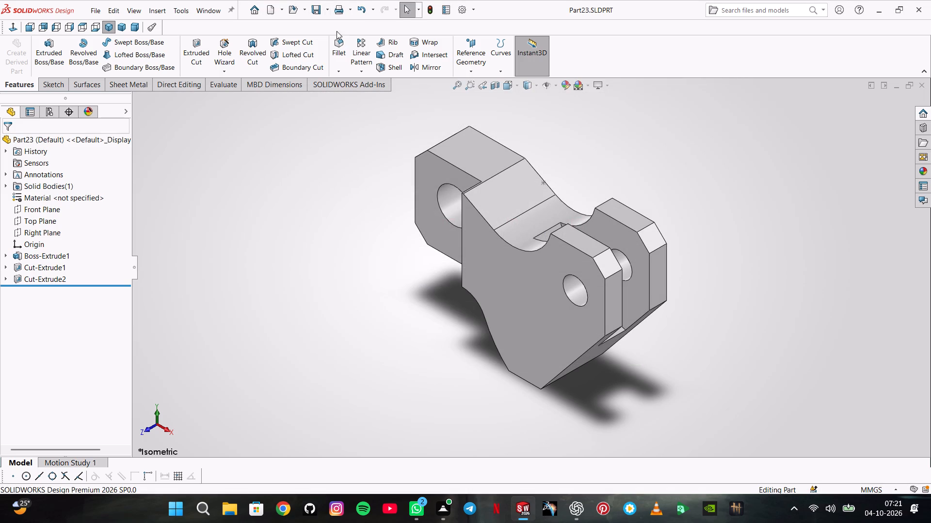
# Save a PDF copy of the part as Part23.pdf in the LEVEL4 folder.
pyautogui.click(329, 12)
pyautogui.click(335, 32)
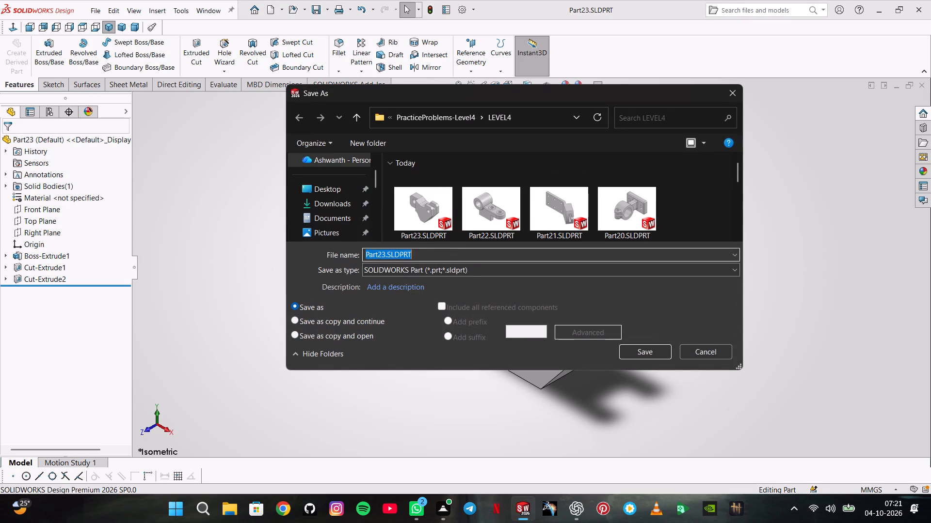
pyautogui.click(455, 263)
pyautogui.click(461, 90)
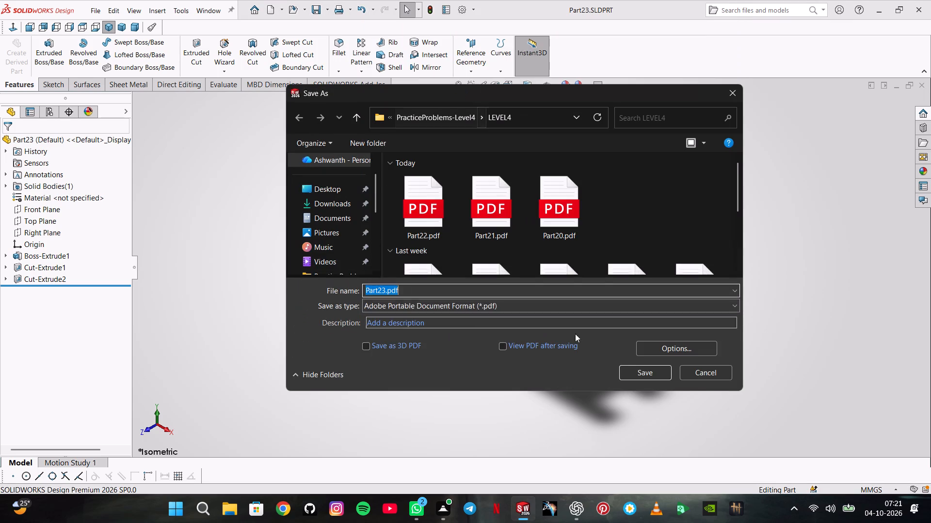
pyautogui.click(627, 377)
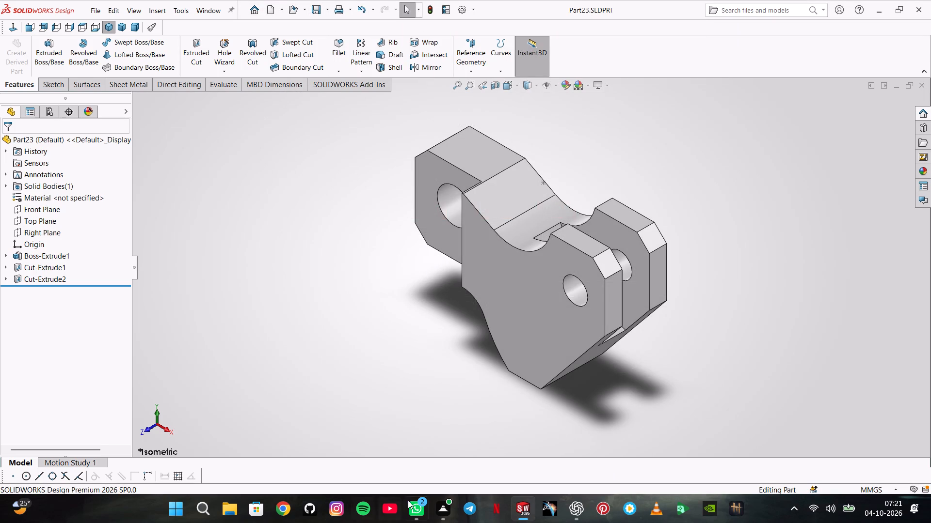